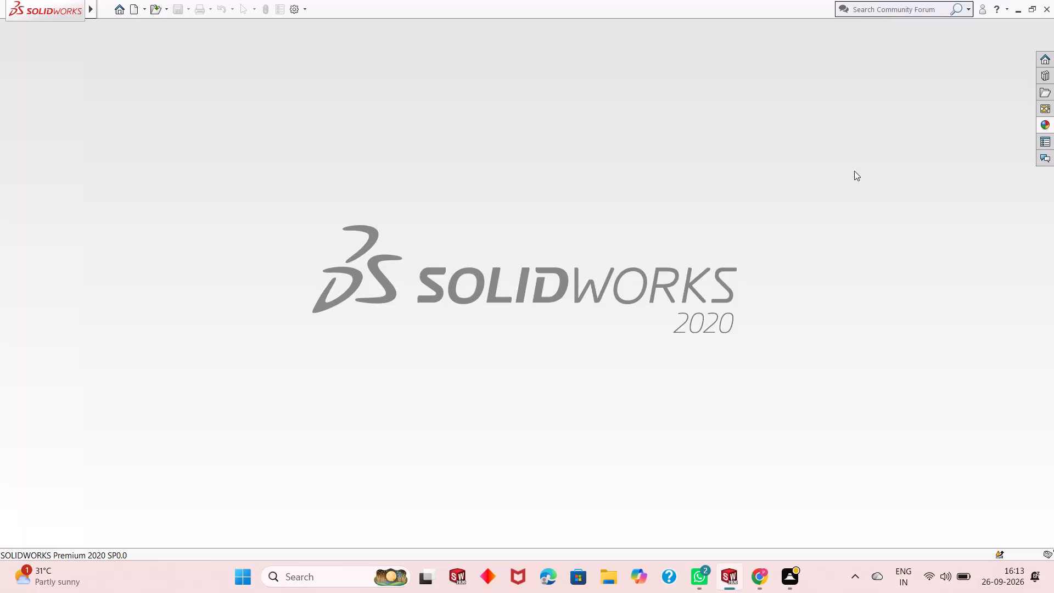
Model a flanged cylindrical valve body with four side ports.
Create a new part document.
click(131, 9)
double_click(265, 289)
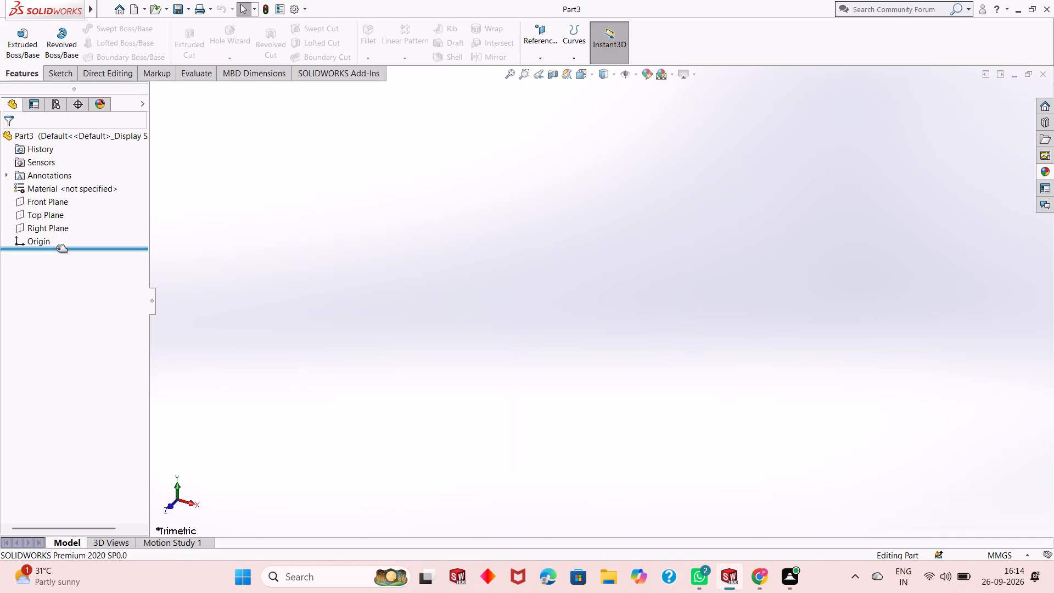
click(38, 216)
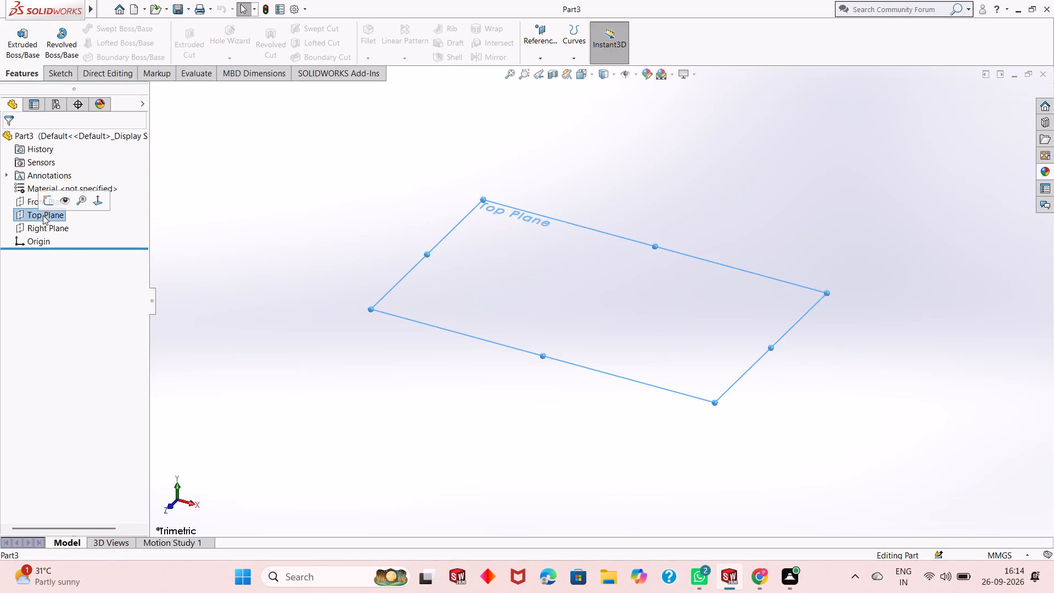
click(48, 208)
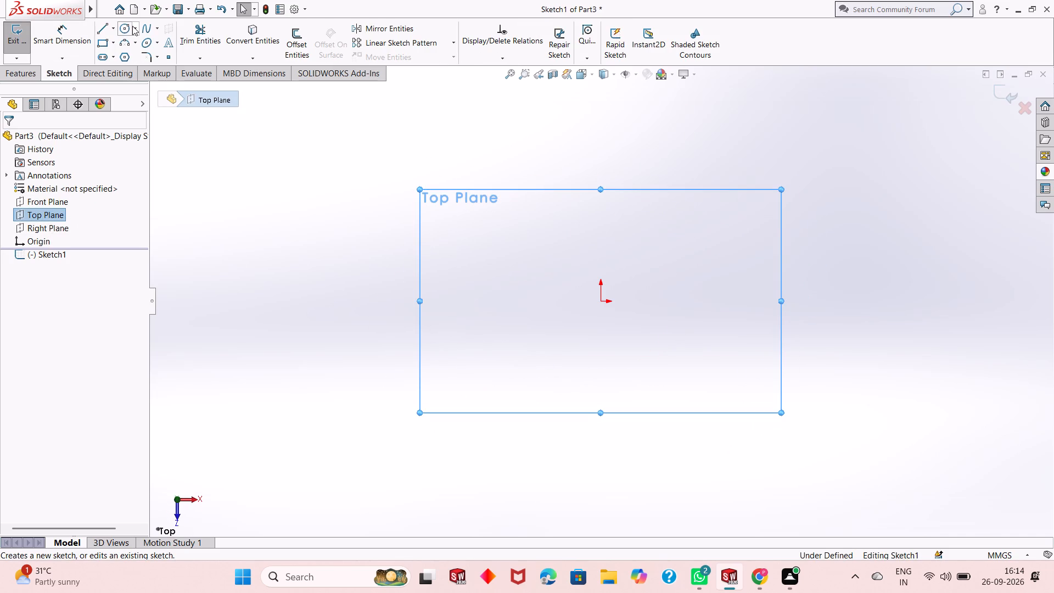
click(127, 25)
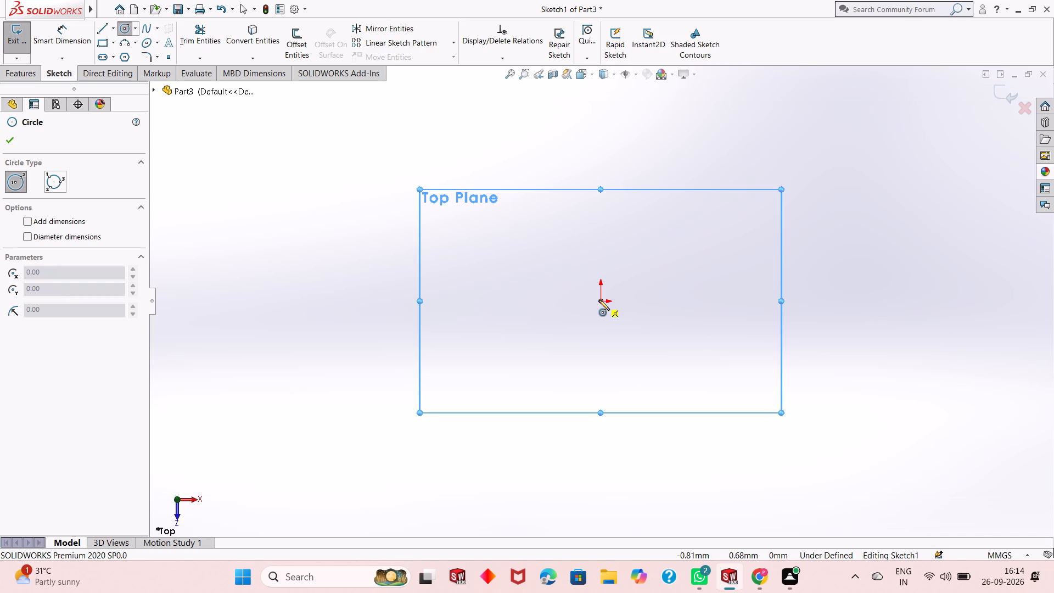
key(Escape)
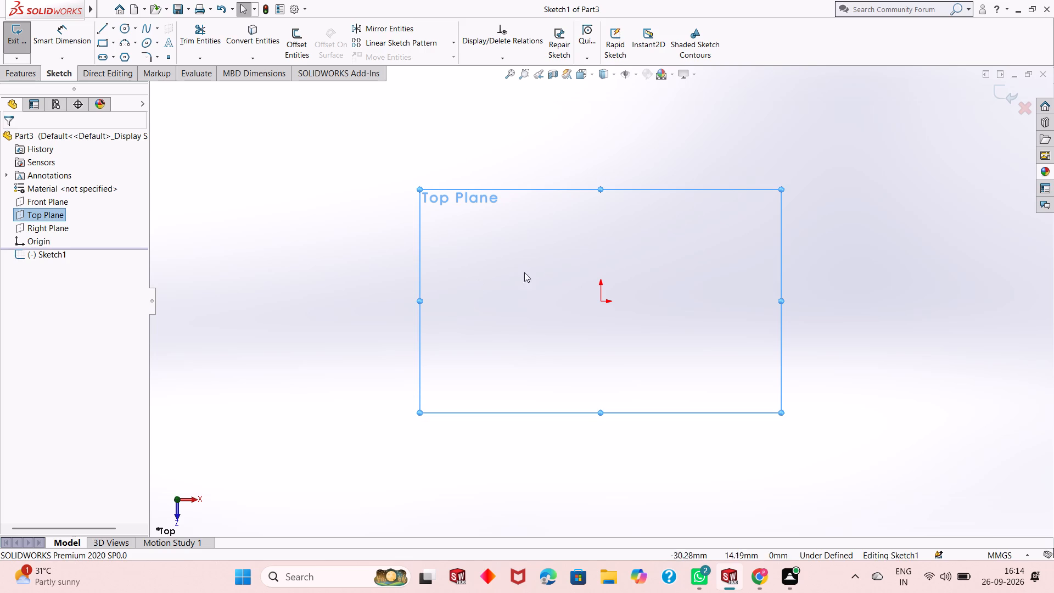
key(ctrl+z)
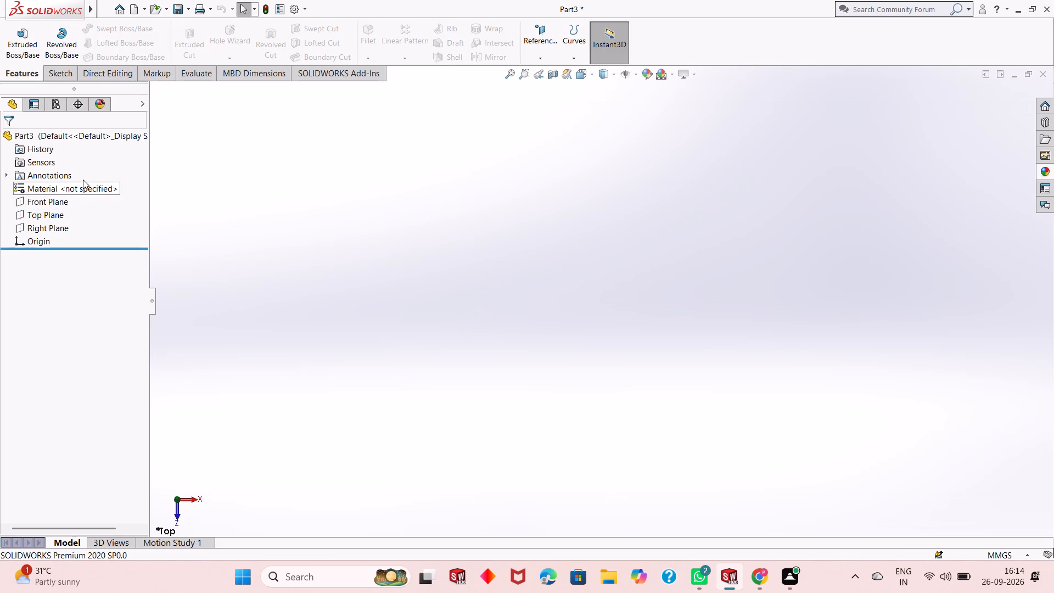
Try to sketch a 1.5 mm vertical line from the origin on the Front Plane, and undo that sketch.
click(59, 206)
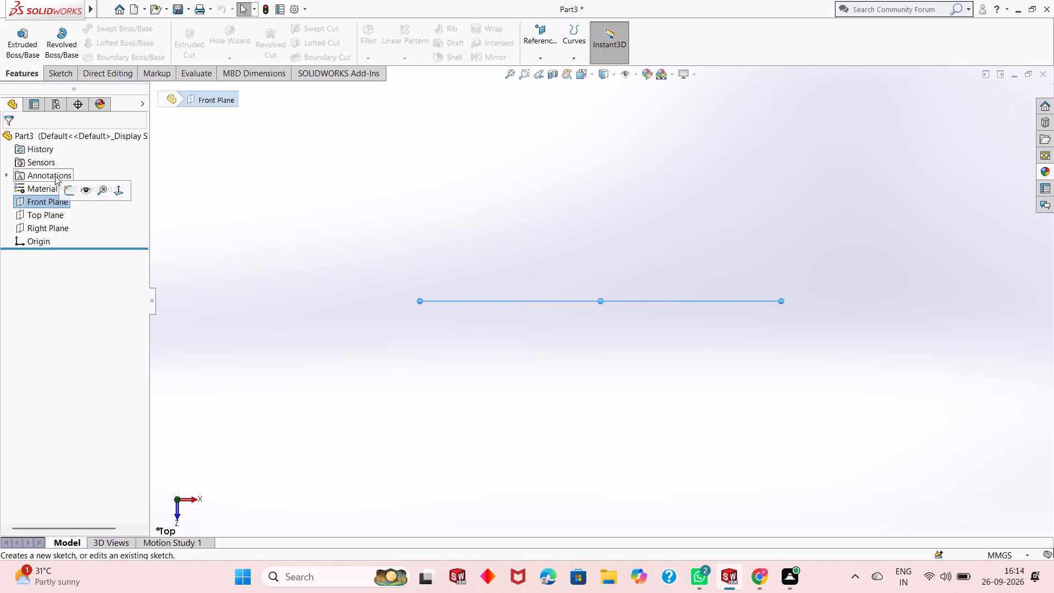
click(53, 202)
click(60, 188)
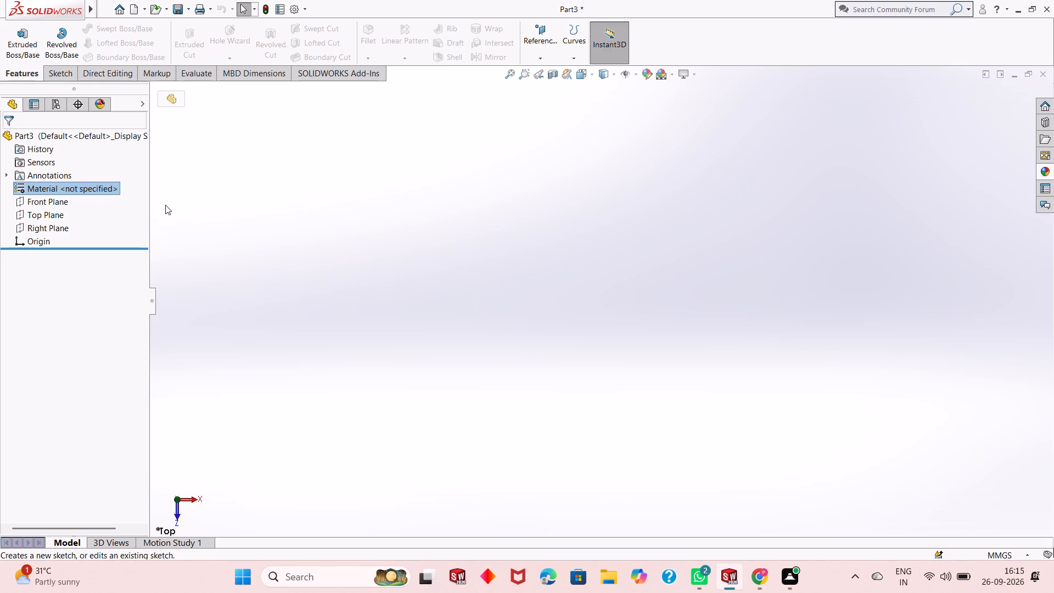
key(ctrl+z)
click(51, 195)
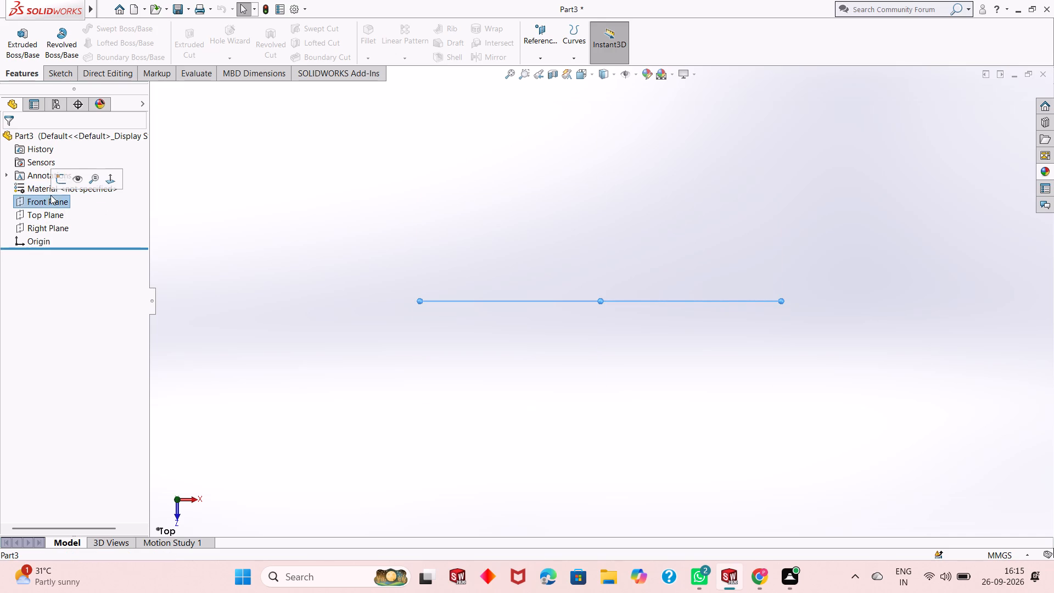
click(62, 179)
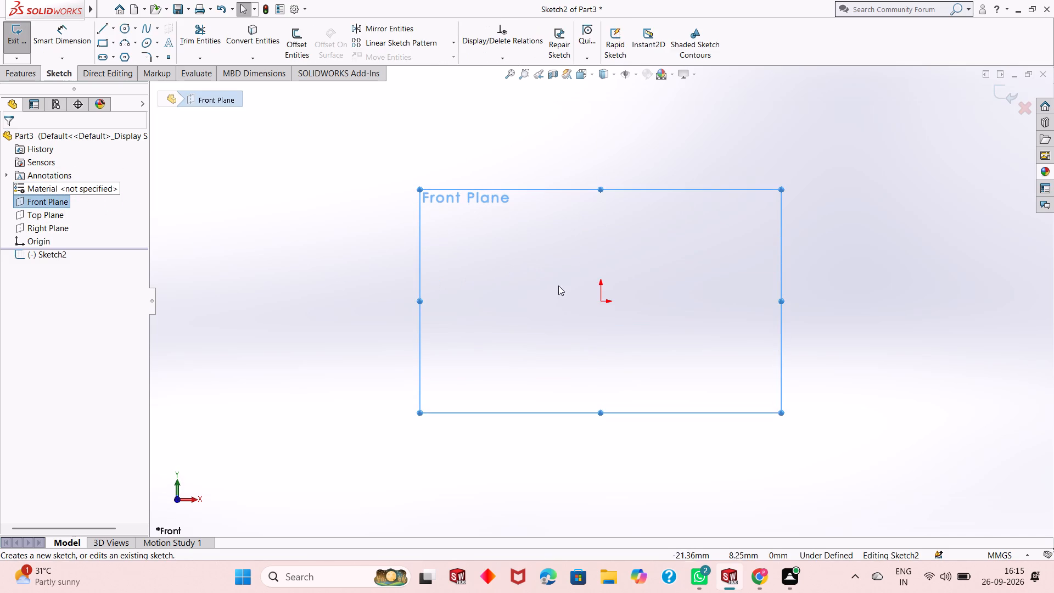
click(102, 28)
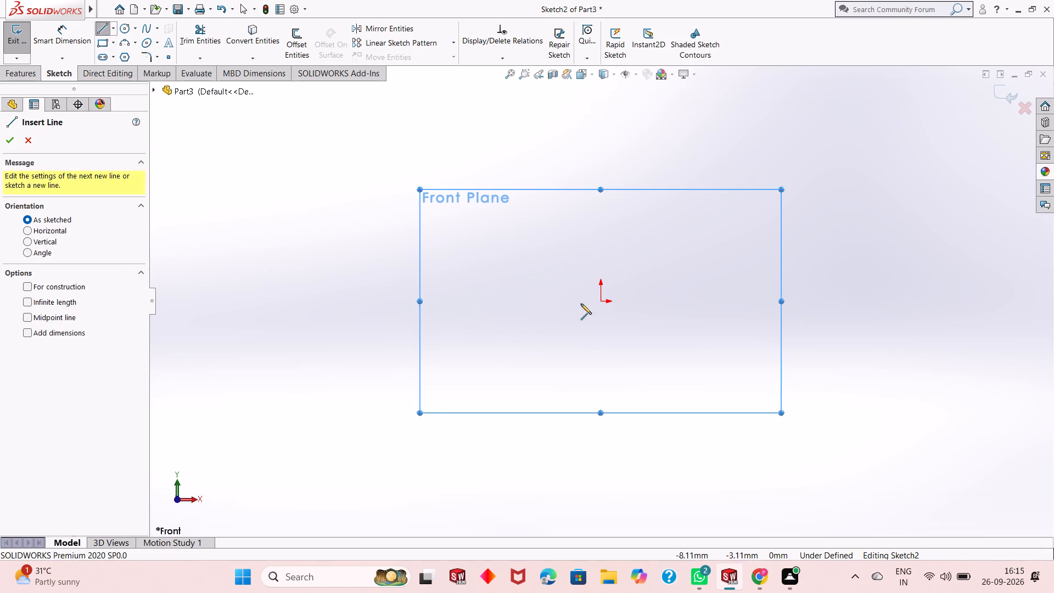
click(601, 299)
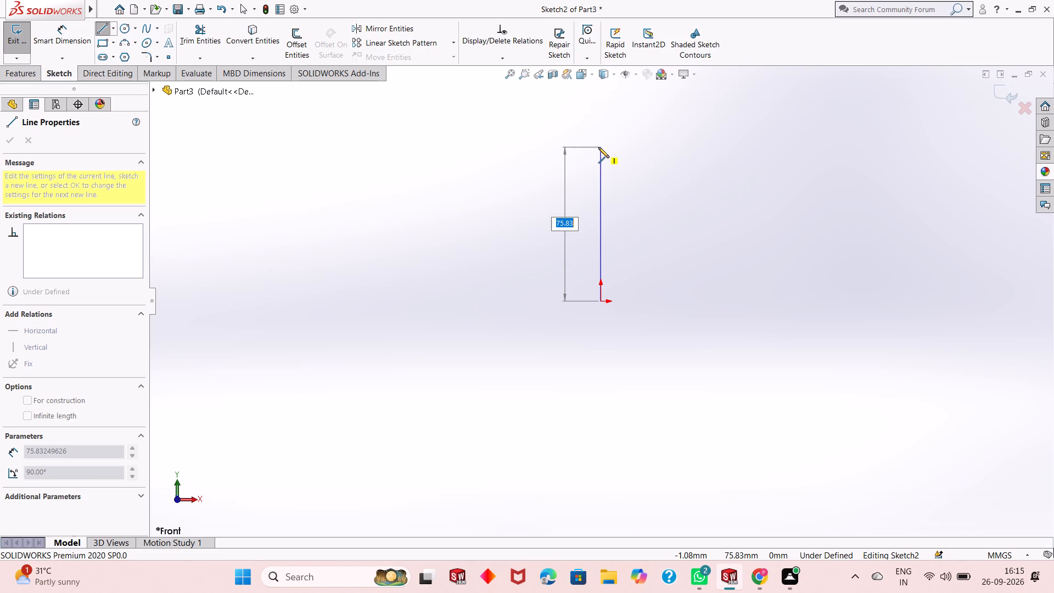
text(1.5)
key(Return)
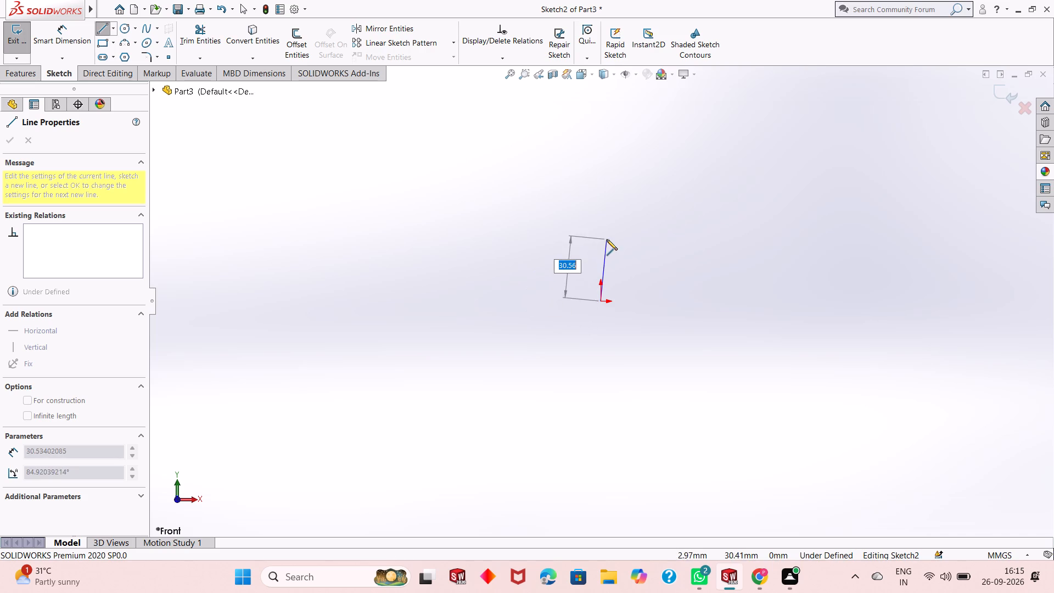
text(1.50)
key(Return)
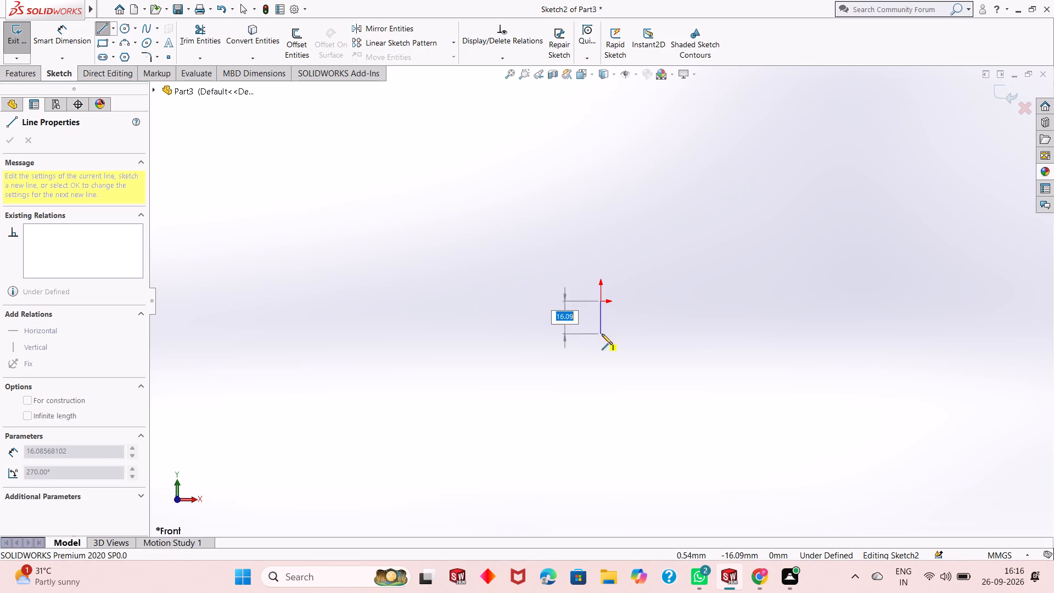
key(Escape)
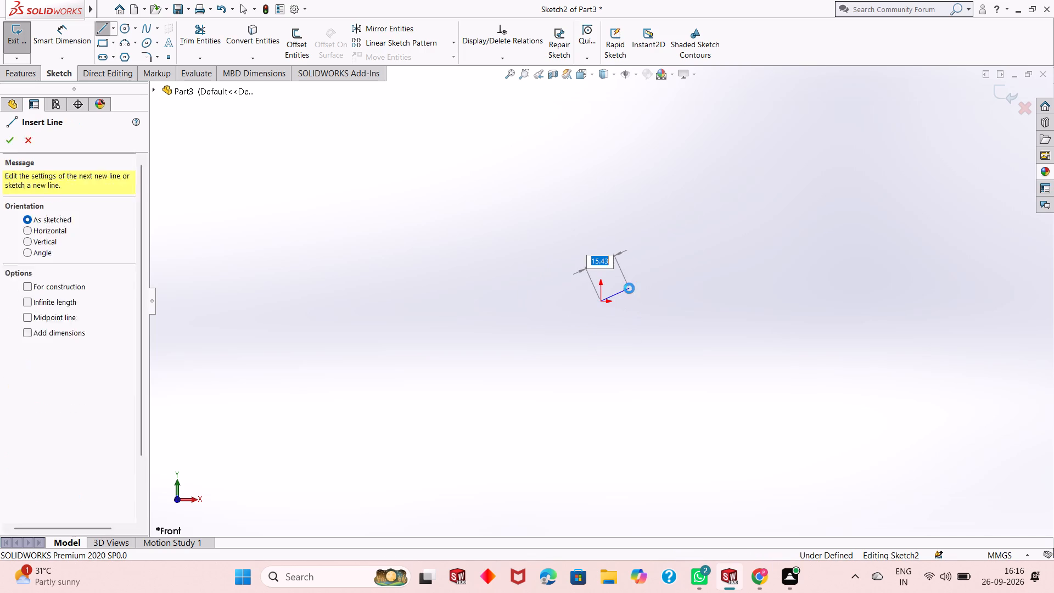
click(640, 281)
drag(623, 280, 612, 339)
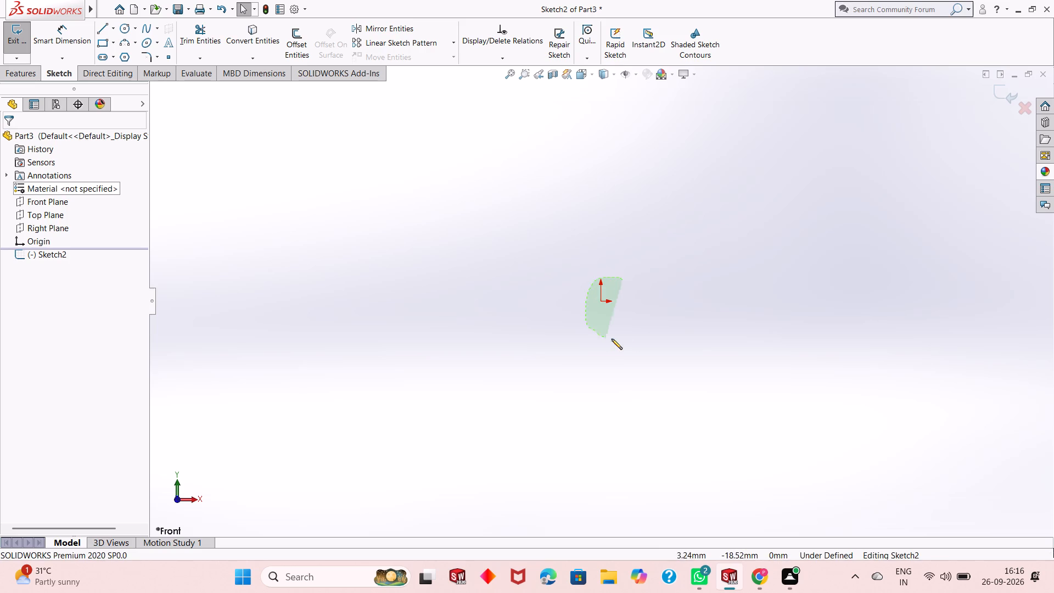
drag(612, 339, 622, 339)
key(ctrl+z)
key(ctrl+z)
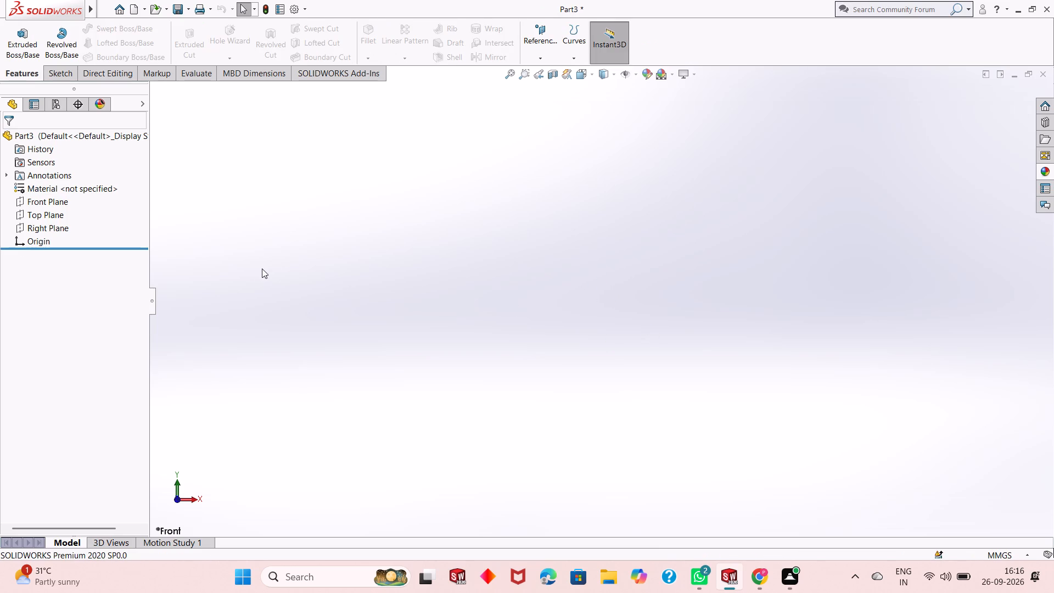
Start a sketch on the Front Plane and draw a vertical line about 26 mm long up from the origin.
click(52, 200)
click(60, 186)
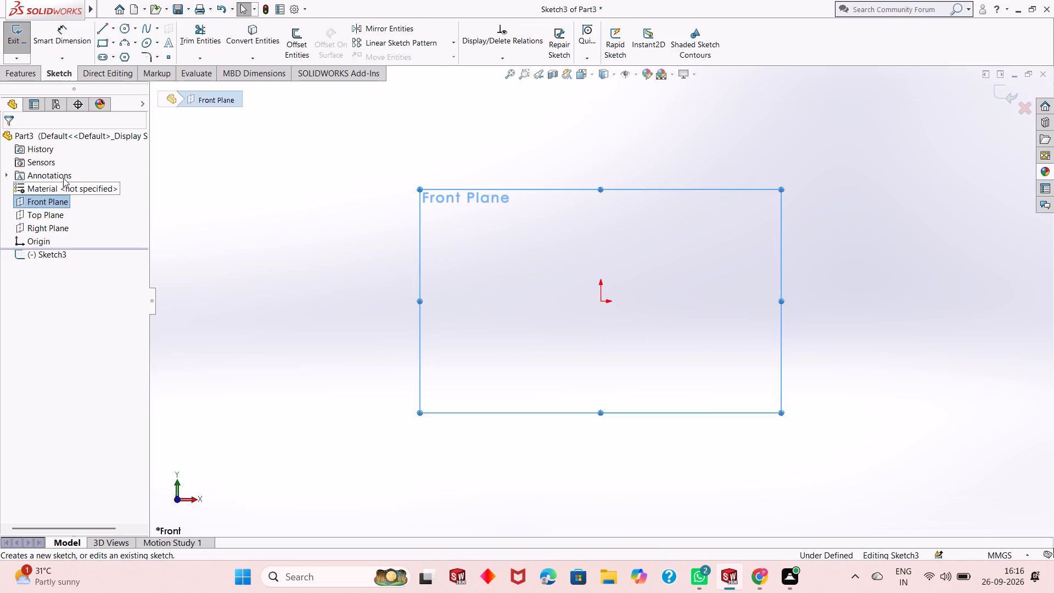
click(104, 27)
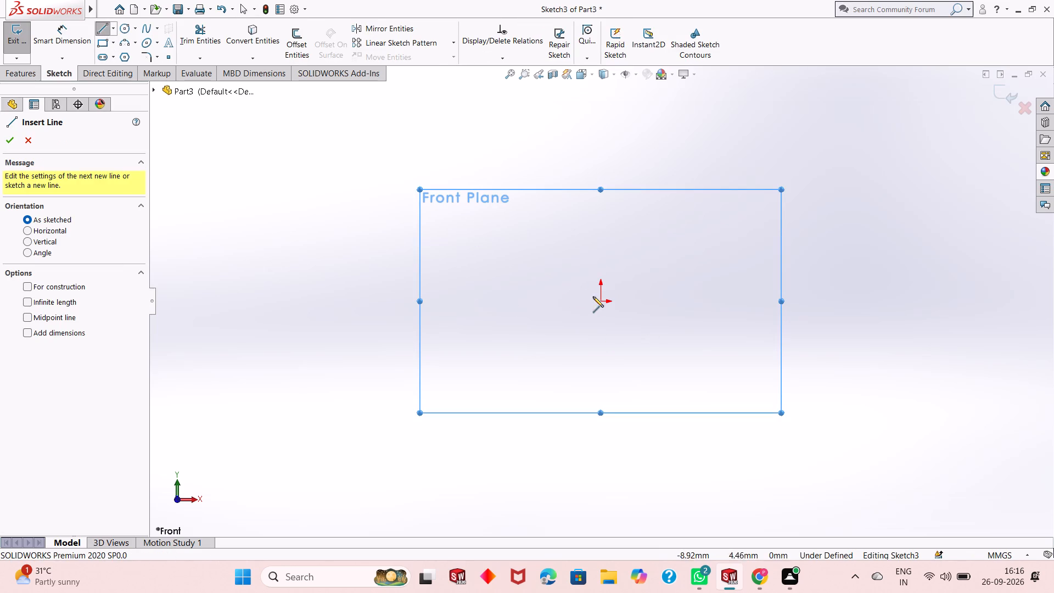
click(603, 301)
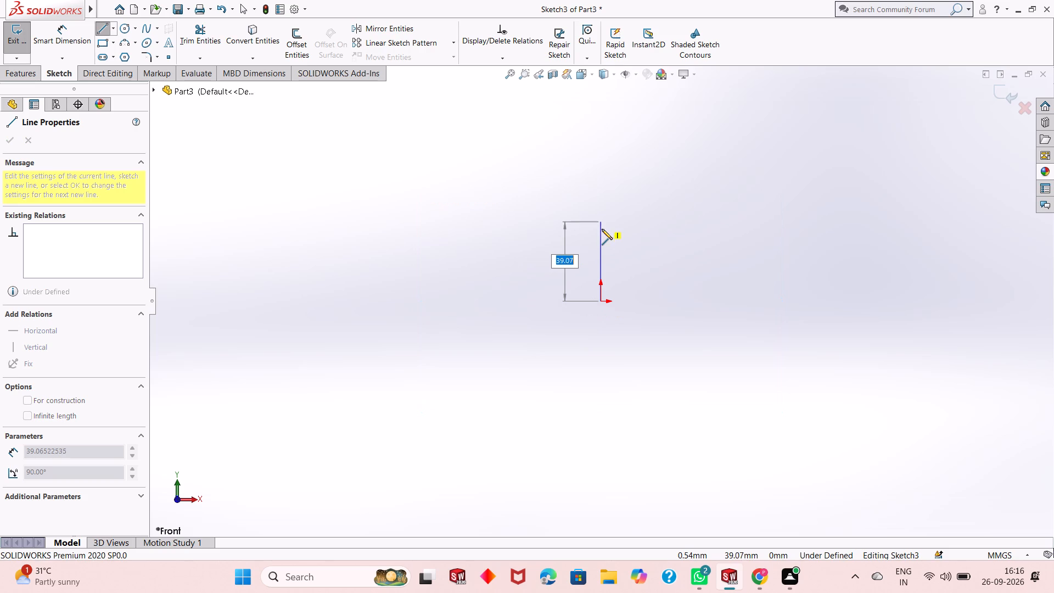
click(599, 248)
key(Escape)
key(Escape)
key(Escape)
key(Escape)
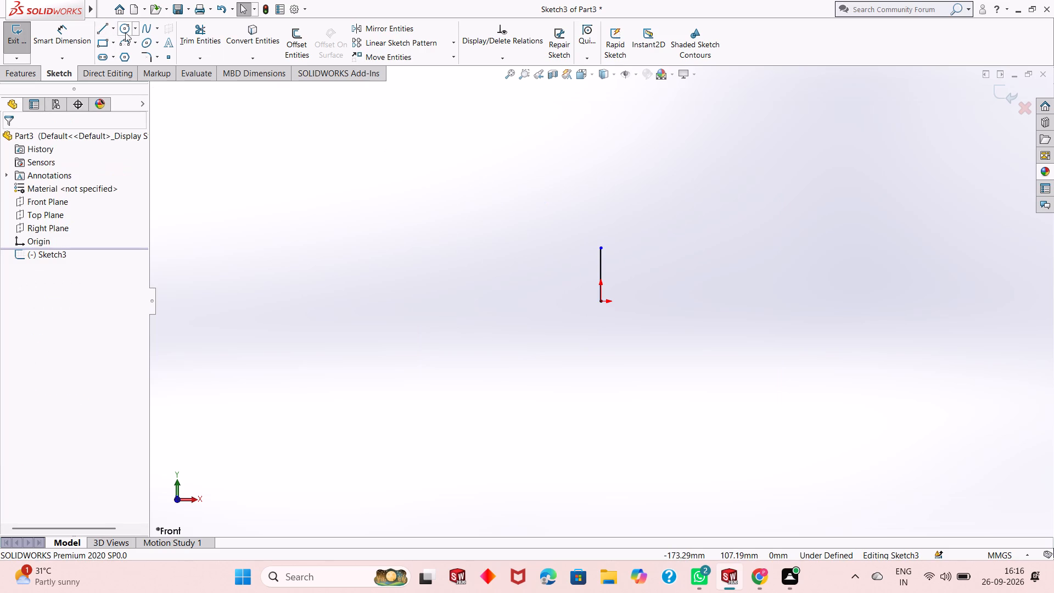
Dimension the vertical line's length as 1.50 mm.
click(90, 32)
click(604, 268)
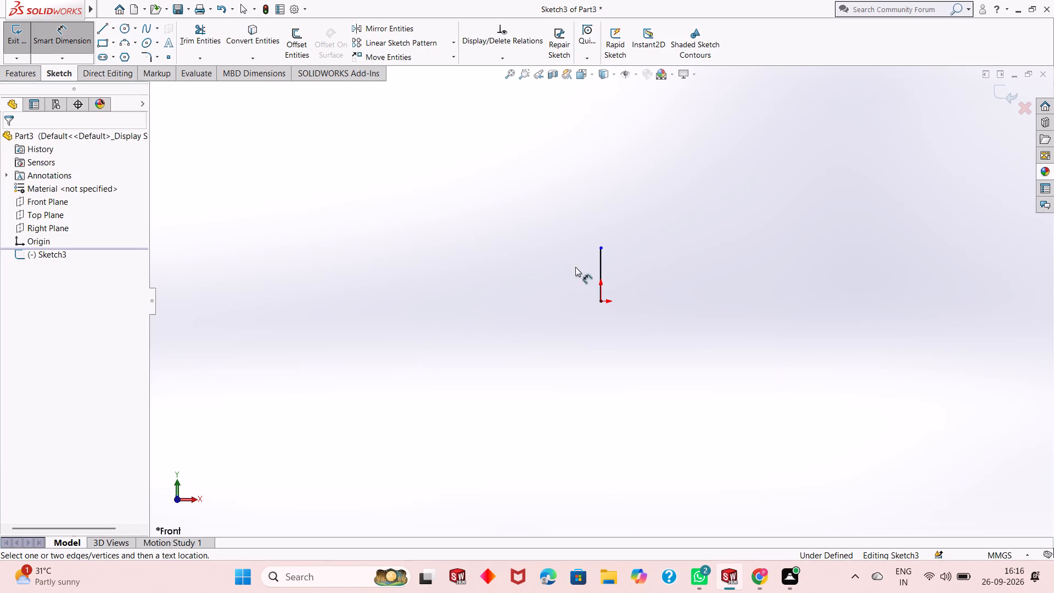
click(604, 256)
click(599, 258)
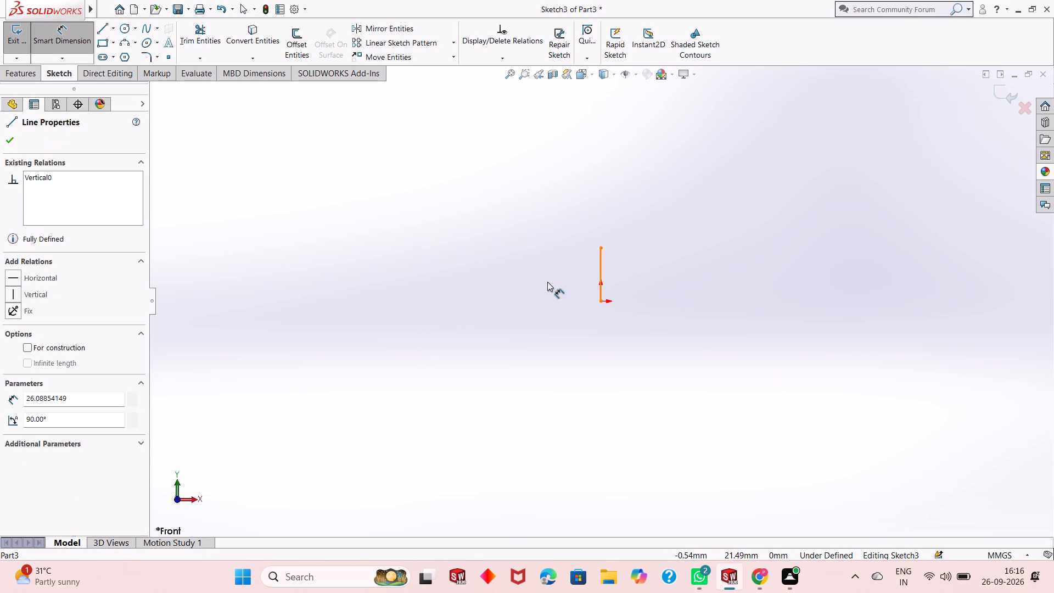
click(547, 282)
text(1.50)
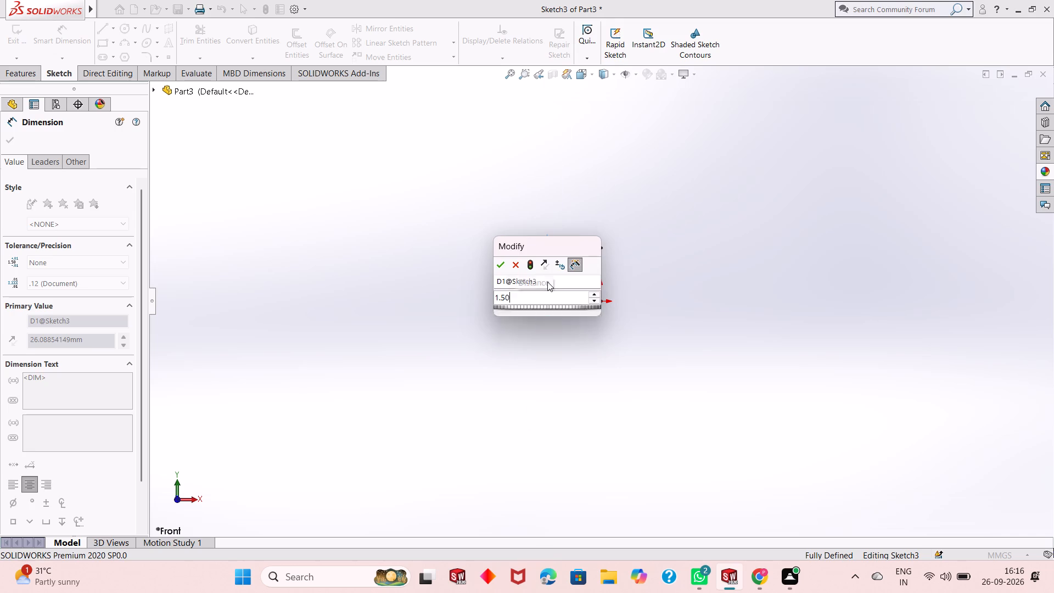
key(Return)
key(Escape)
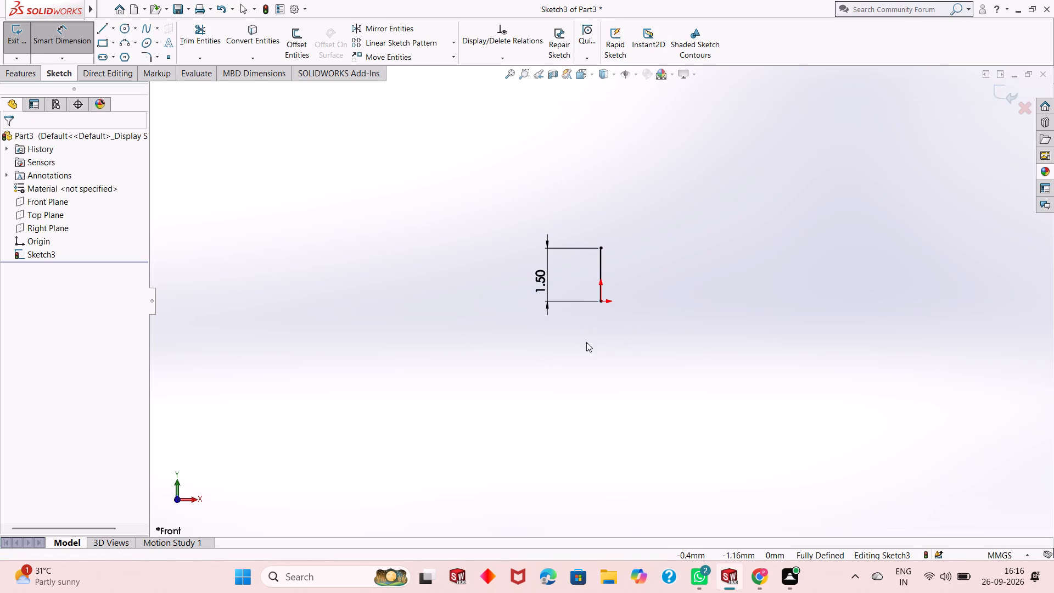
Draw a 5 mm horizontal line leftward from the upper endpoint of the vertical line.
scroll(591, 254, up, 1)
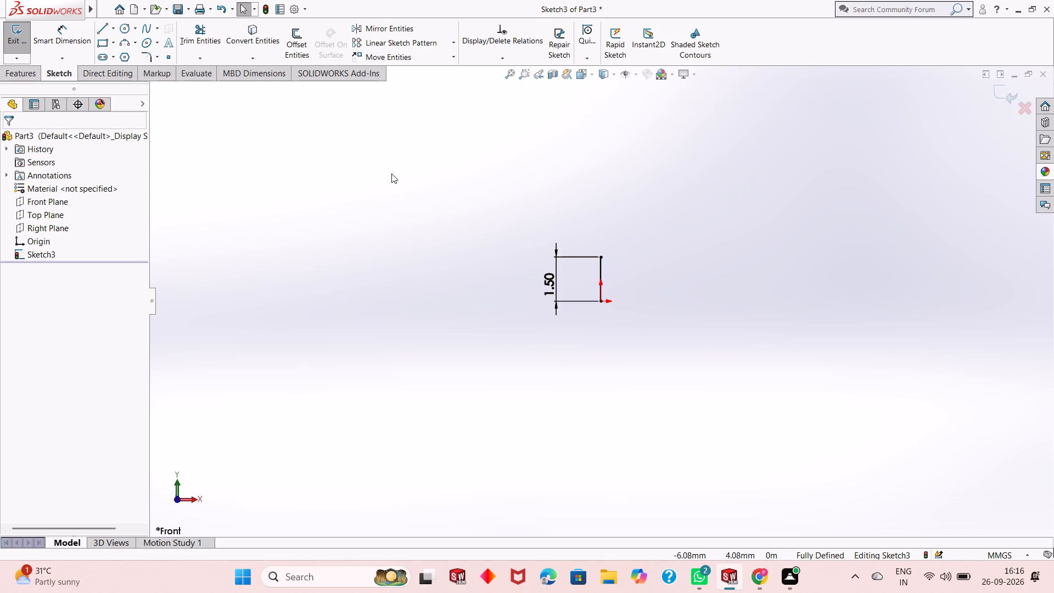
click(100, 29)
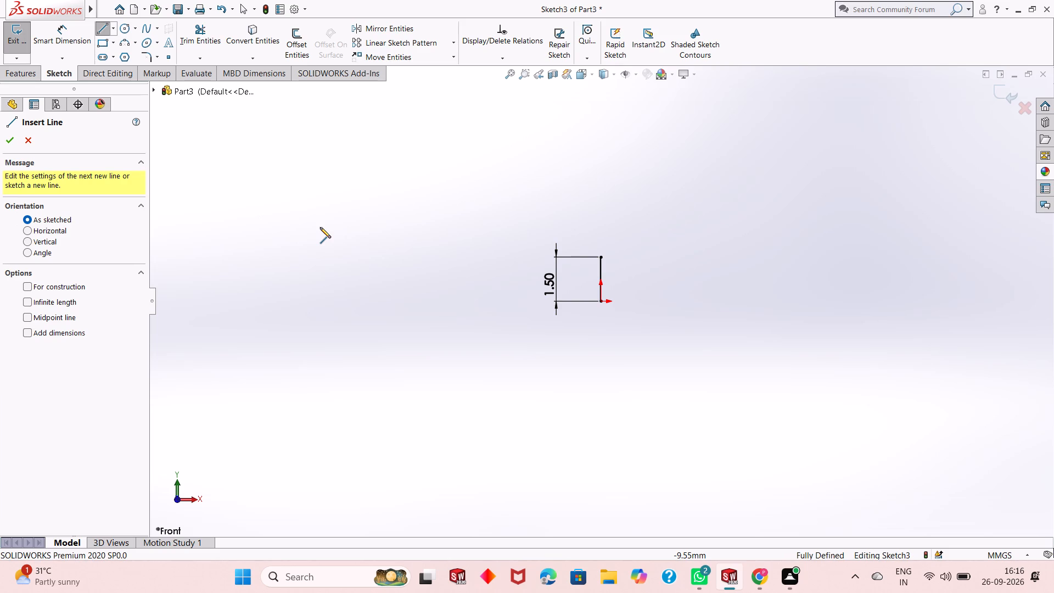
click(600, 257)
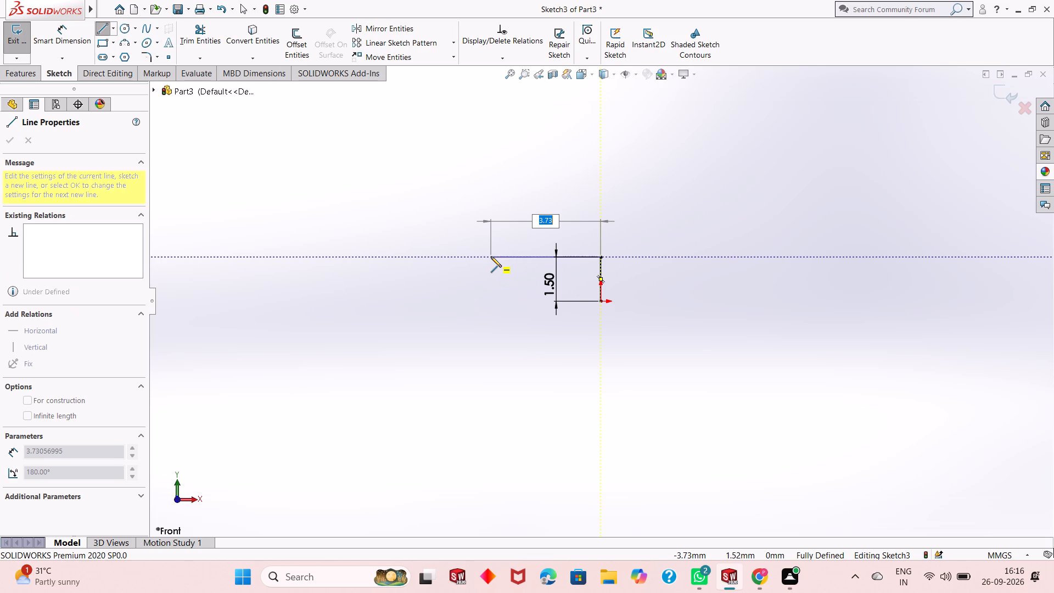
key(5)
key(Return)
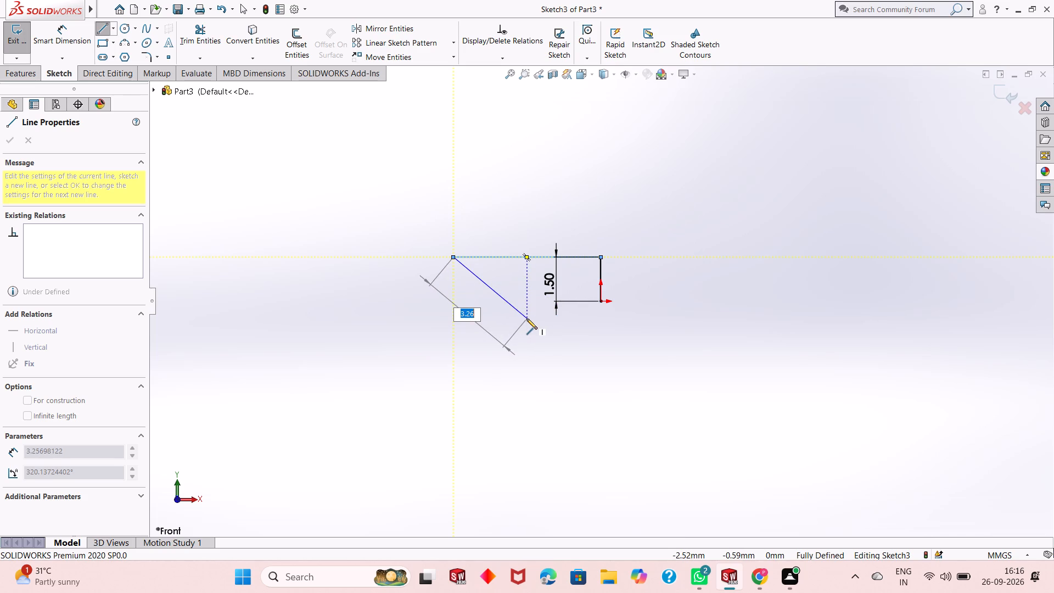
key(Escape)
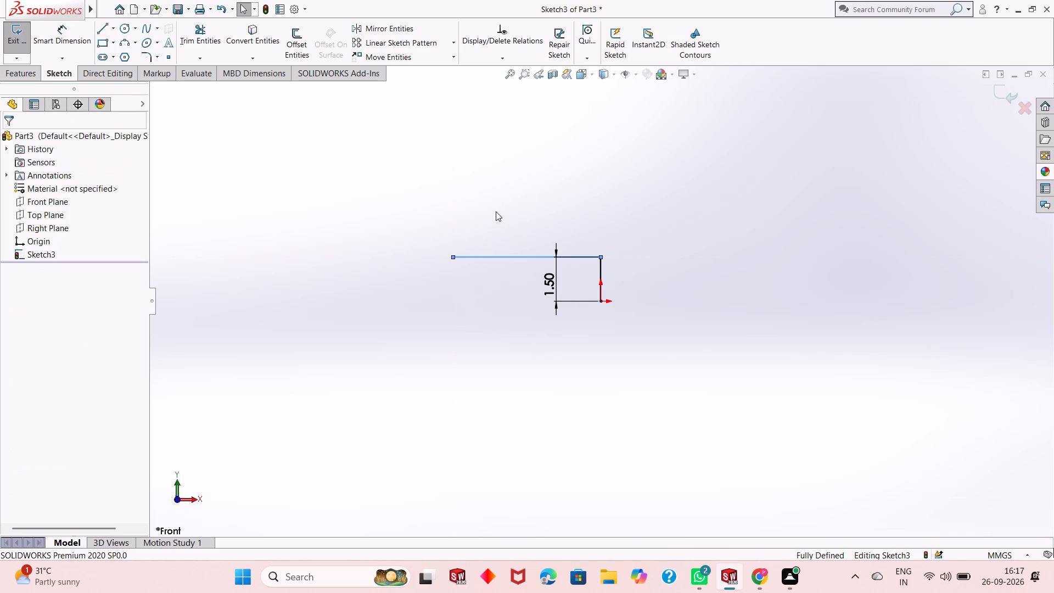
Draw a 0.5 mm horizontal line leftward from the origin at the vertical line's lower end.
click(97, 30)
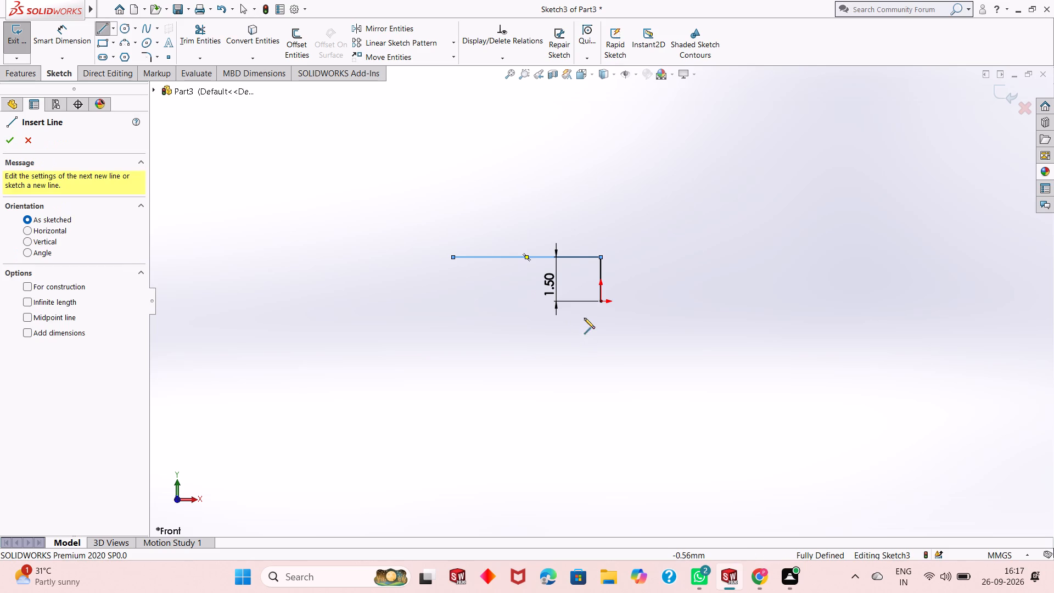
click(601, 303)
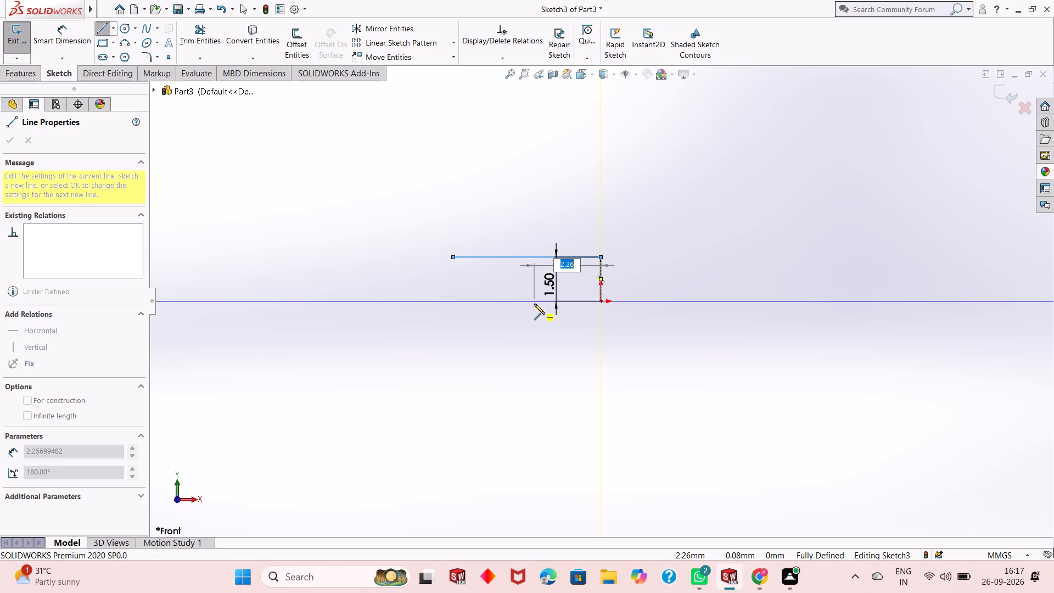
text(0.5)
key(Return)
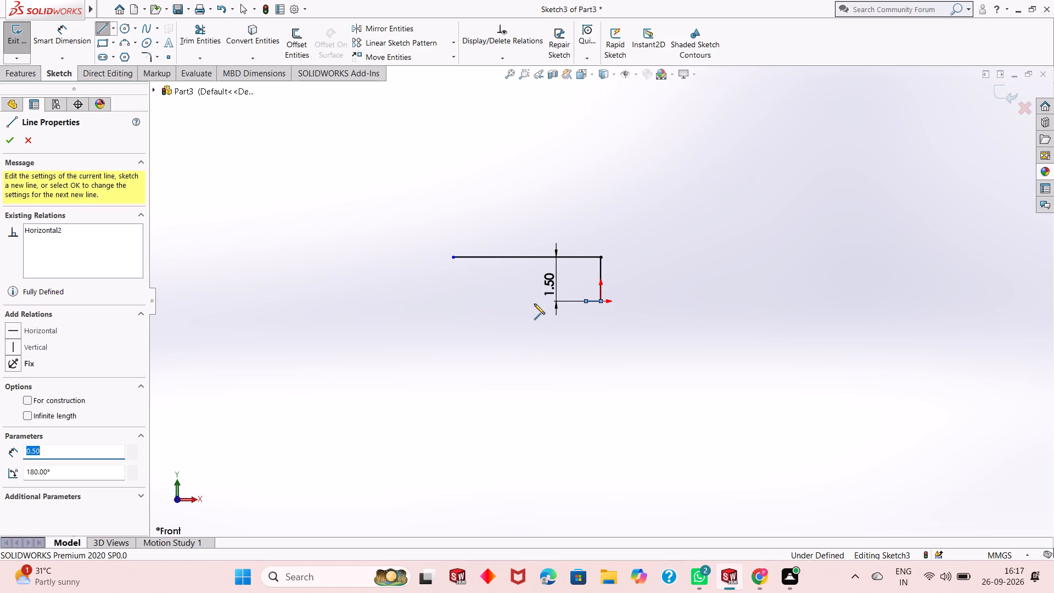
key(Escape)
key(Escape)
Move the 1.50 mm dimension to the right side of the vertical line, clear of the profile.
drag(549, 291, 712, 291)
key(Escape)
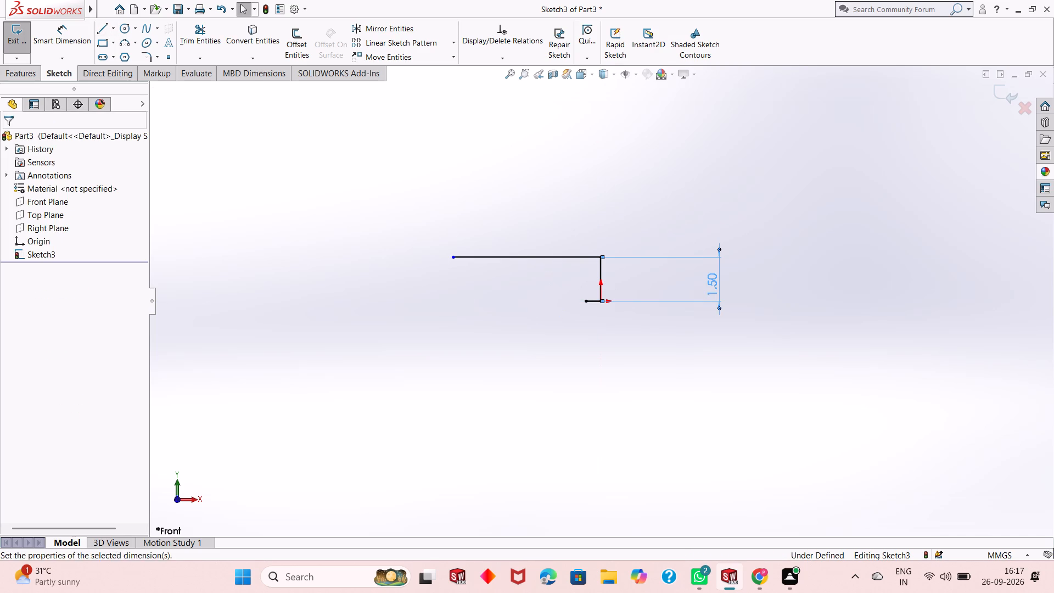
key(Escape)
key(Escape)
key(Escape)
key(Escape)
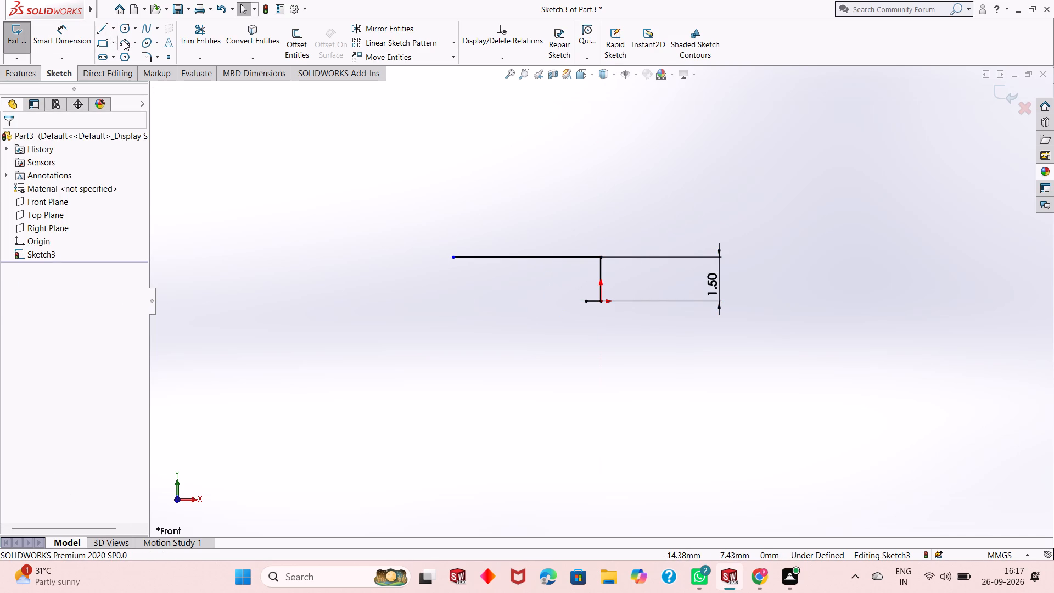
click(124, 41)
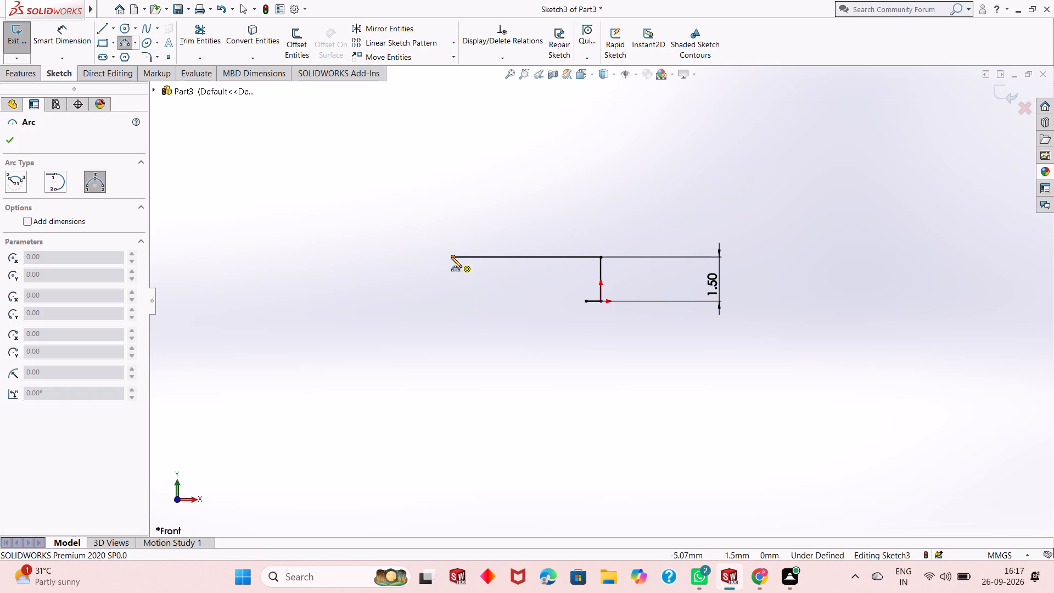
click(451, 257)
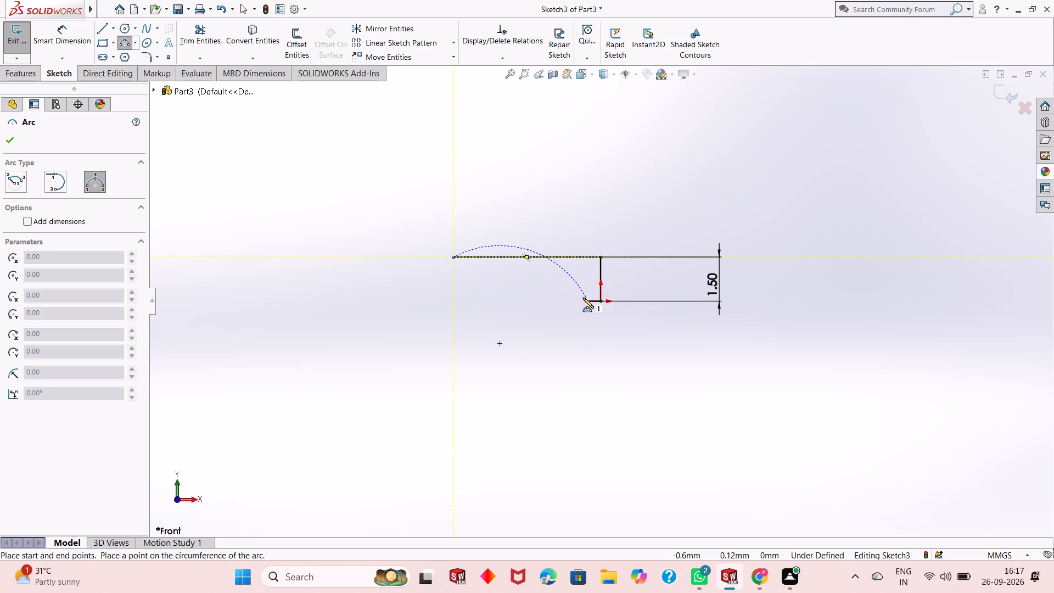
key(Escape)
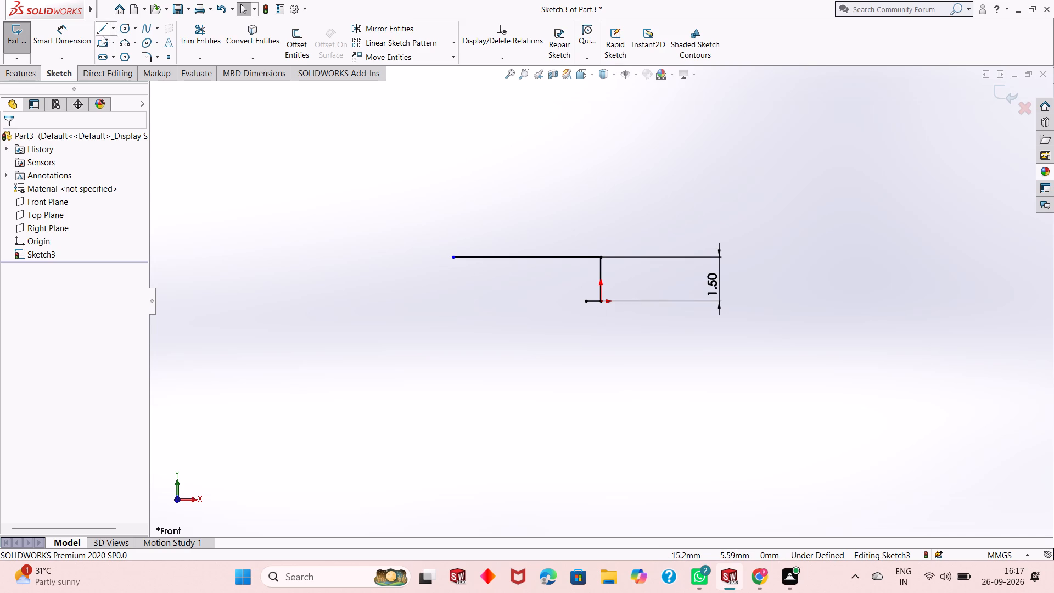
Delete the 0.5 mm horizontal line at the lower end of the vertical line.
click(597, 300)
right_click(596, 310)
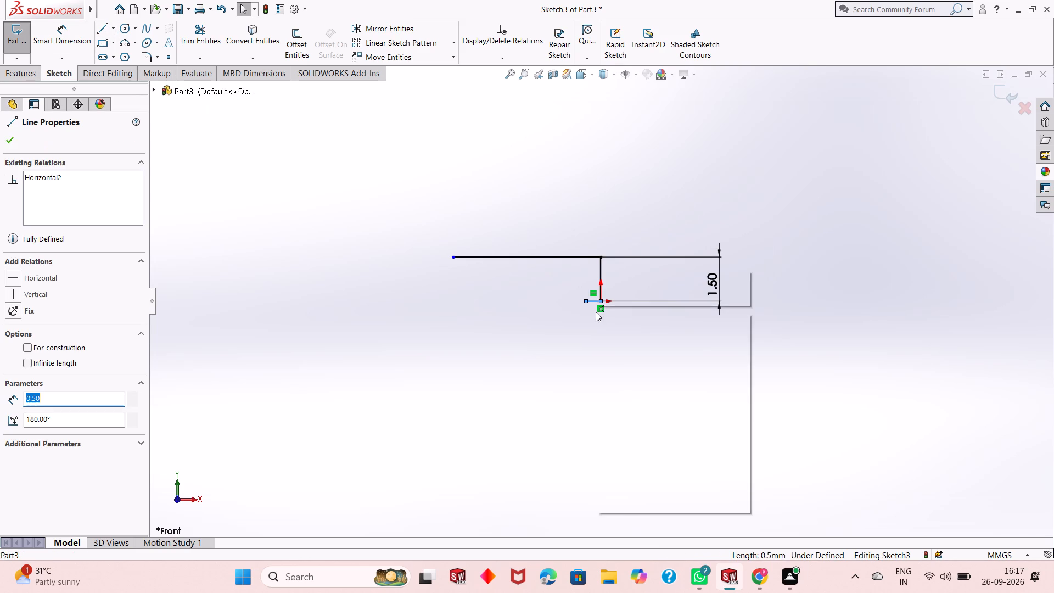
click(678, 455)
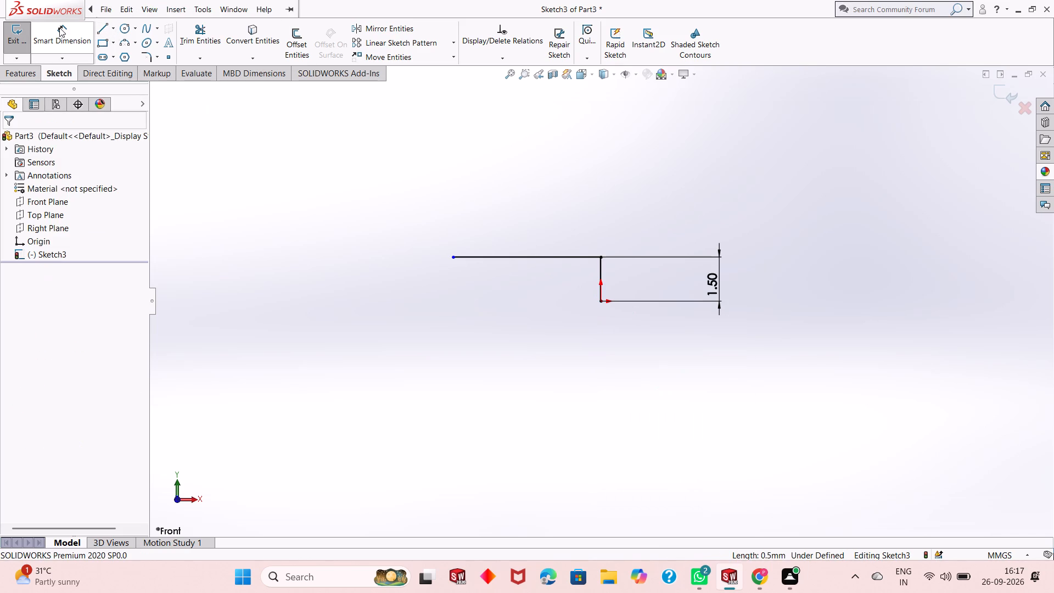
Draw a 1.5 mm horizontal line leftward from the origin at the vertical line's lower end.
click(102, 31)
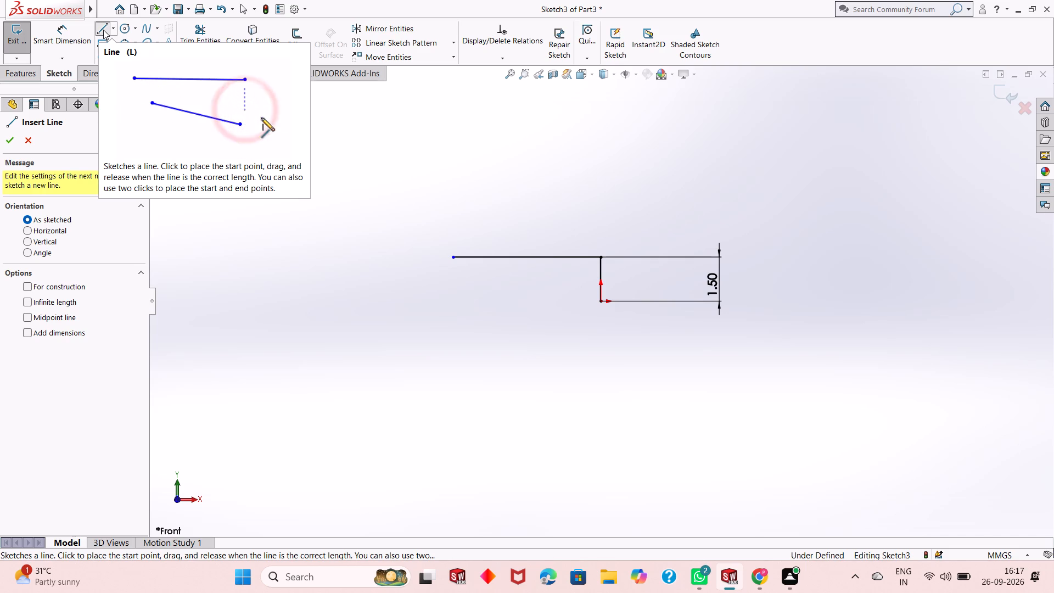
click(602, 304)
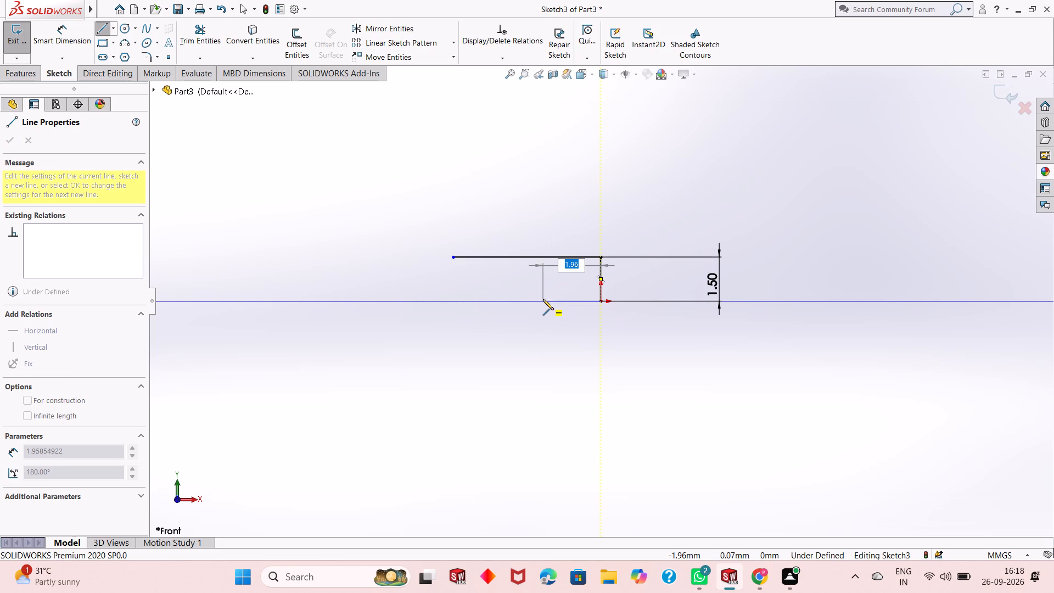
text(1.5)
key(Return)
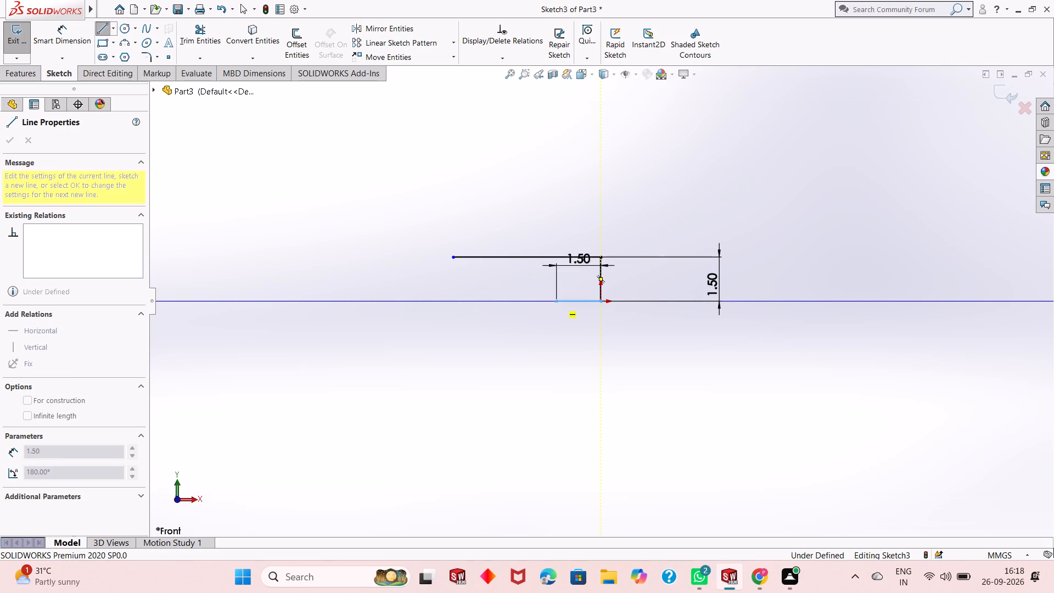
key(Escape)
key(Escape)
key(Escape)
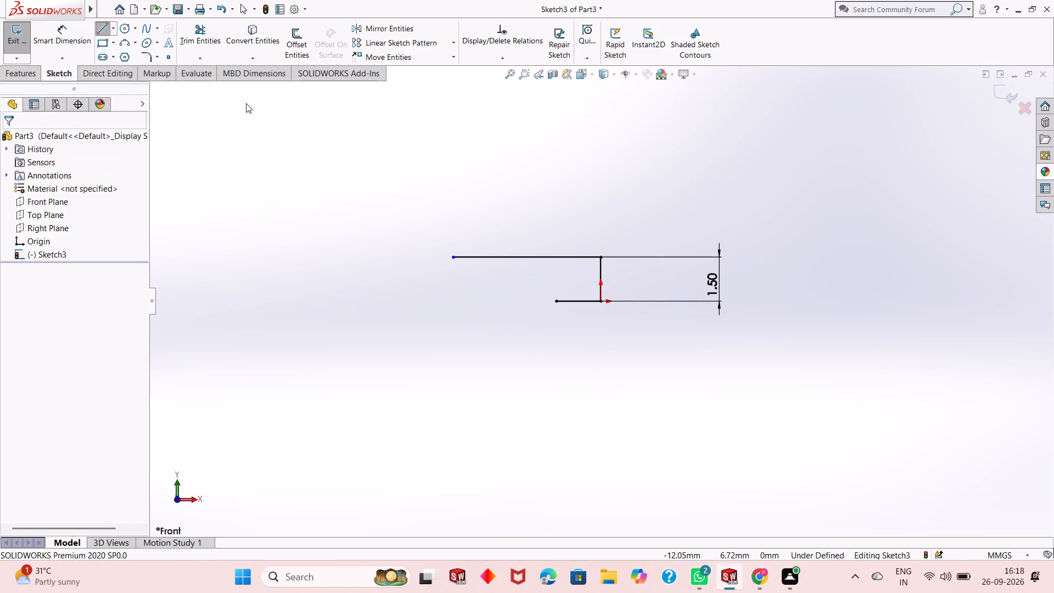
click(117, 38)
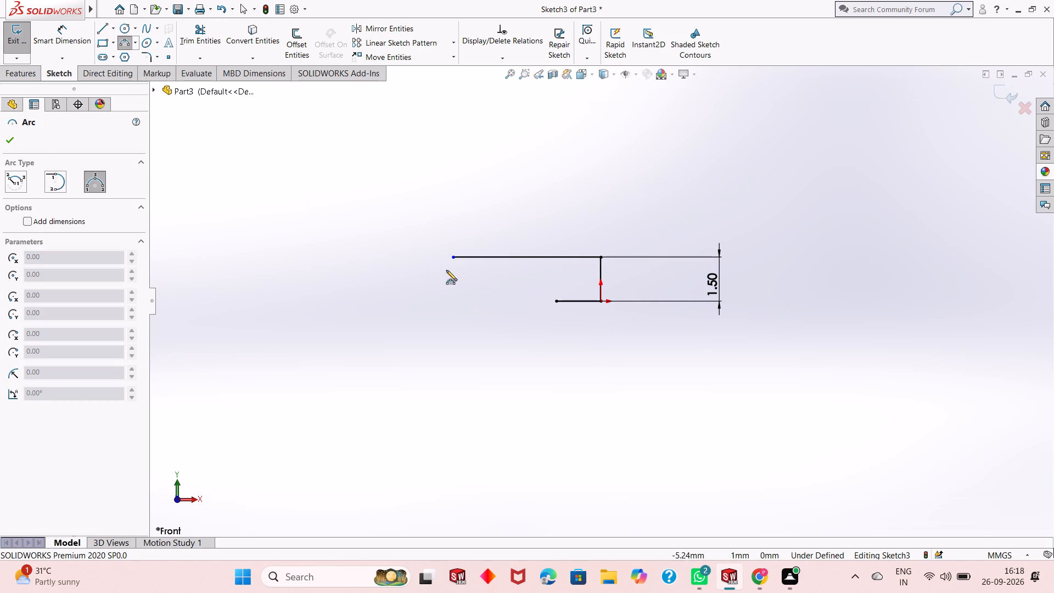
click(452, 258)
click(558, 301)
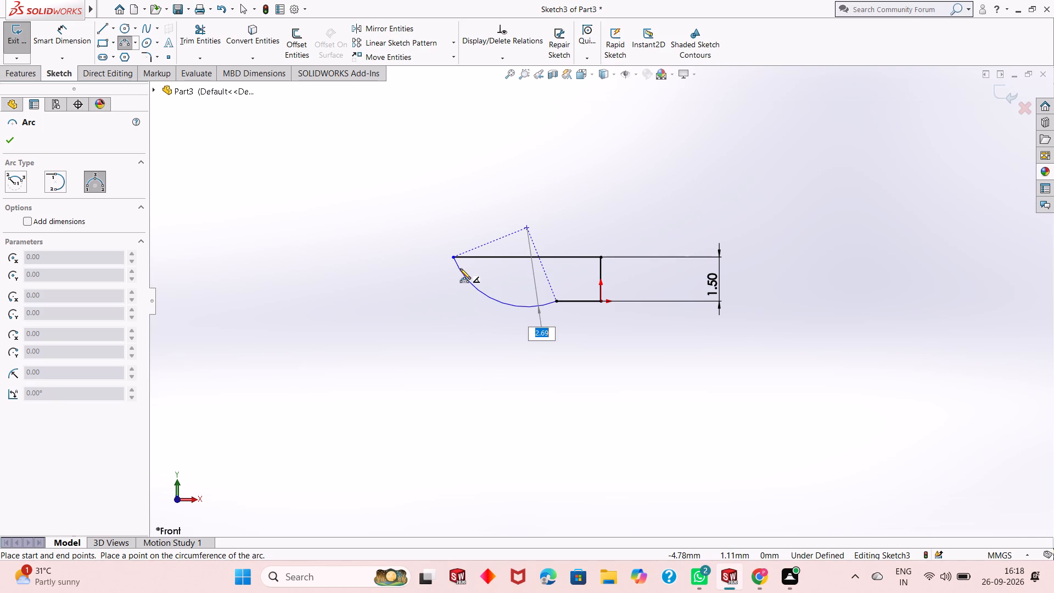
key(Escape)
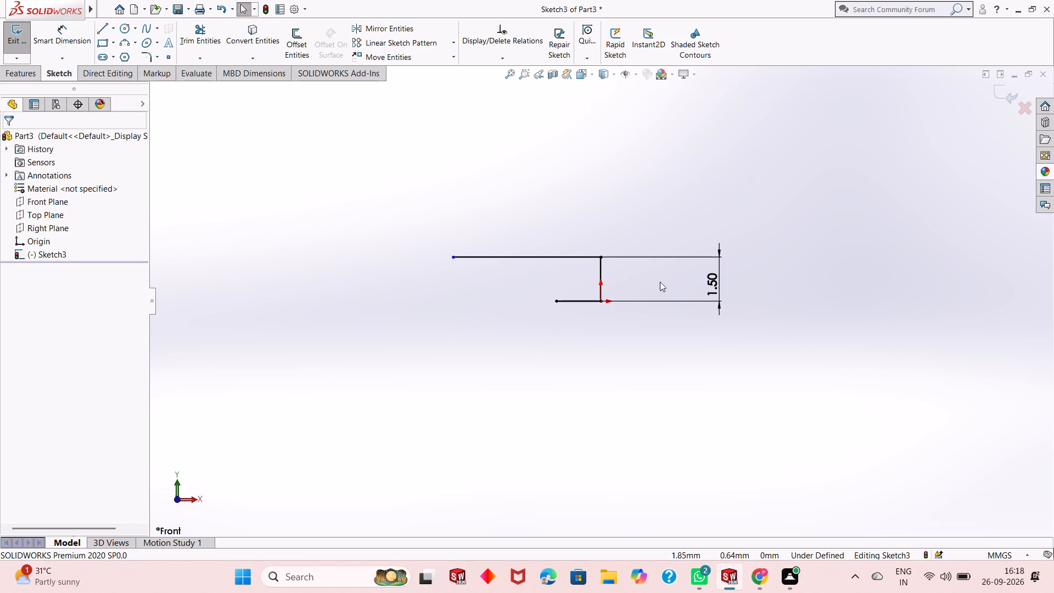
Undo the sketch edits back to the dimensioned vertical line alone, removing both horizontal lines.
key(ctrl+z)
key(ctrl+z)
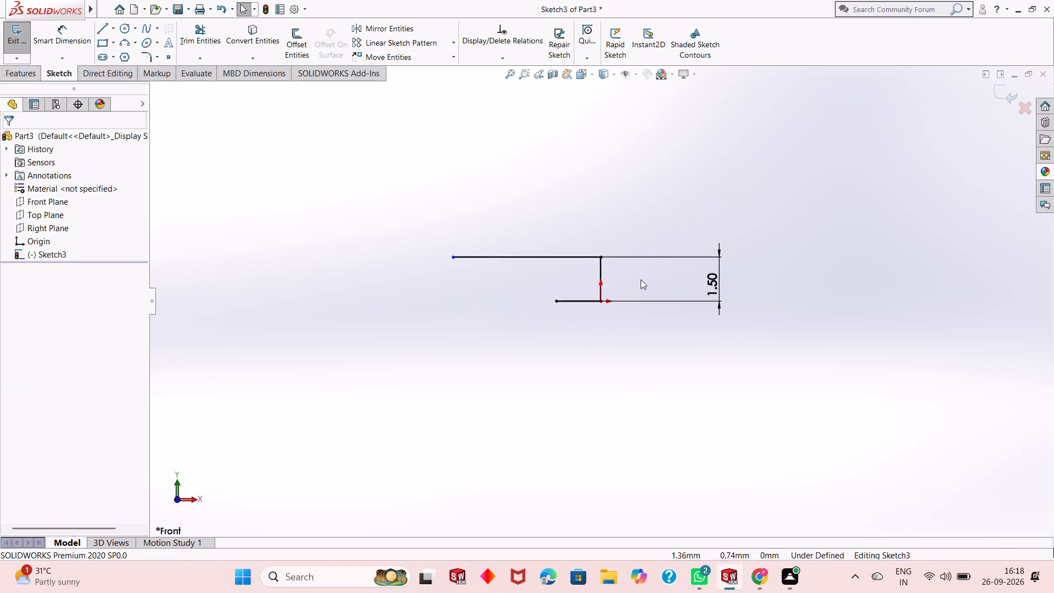
key(ctrl+z)
key(ctrl+z)
key(ctrl+z)
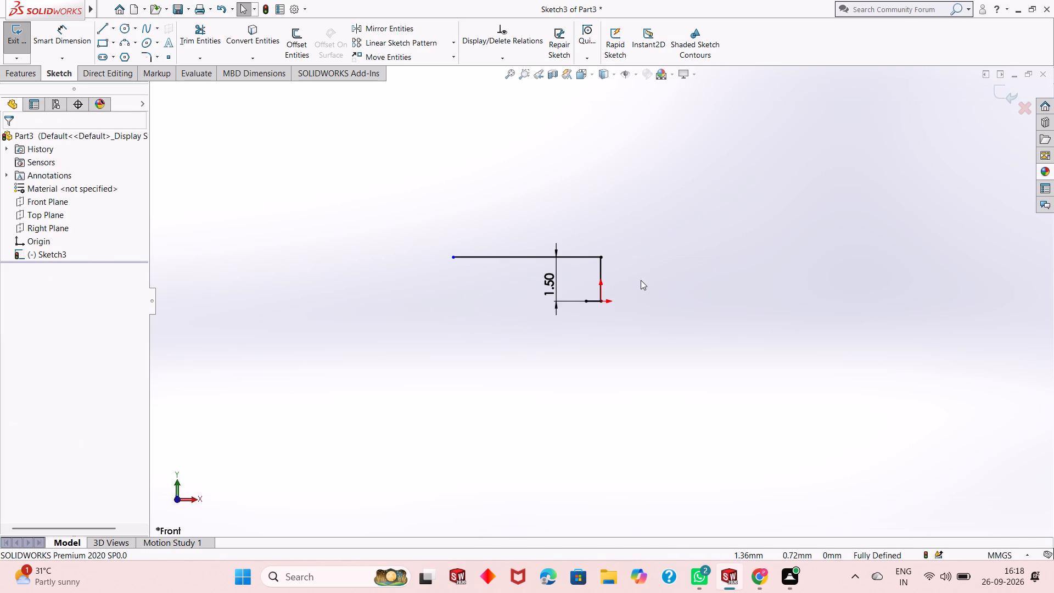
key(ctrl+z)
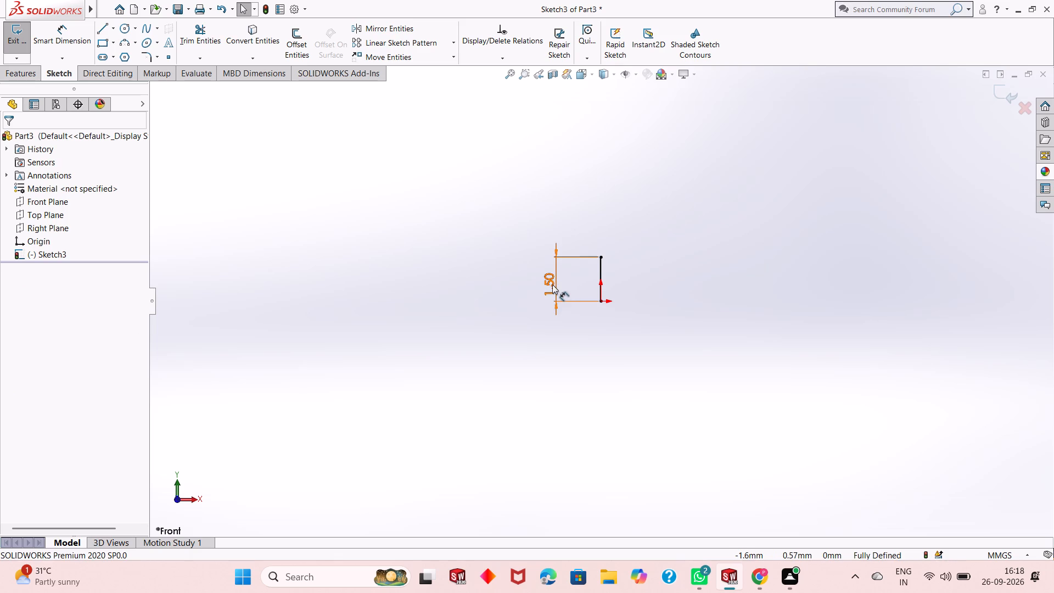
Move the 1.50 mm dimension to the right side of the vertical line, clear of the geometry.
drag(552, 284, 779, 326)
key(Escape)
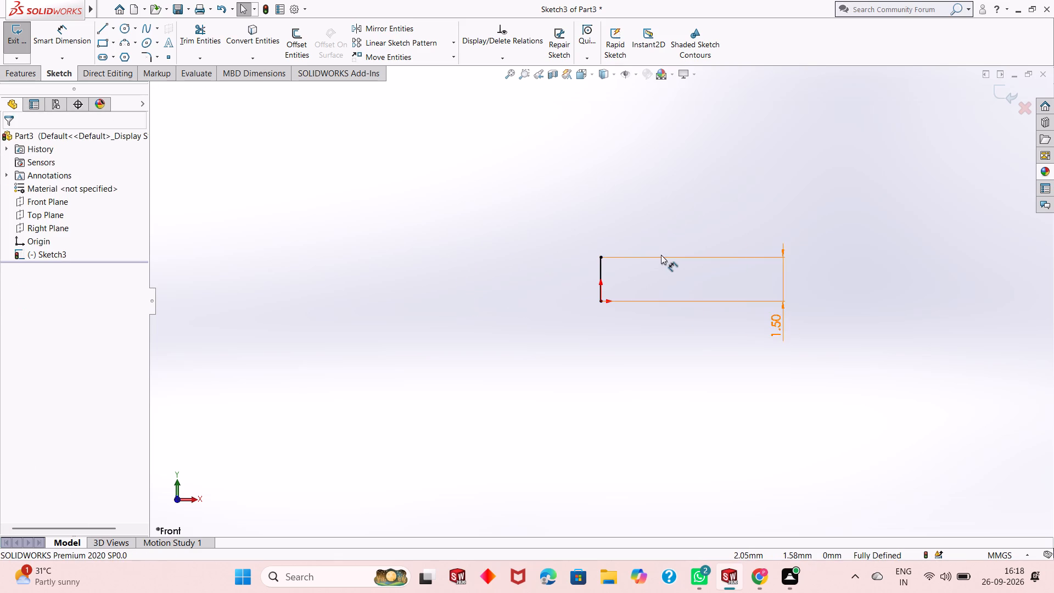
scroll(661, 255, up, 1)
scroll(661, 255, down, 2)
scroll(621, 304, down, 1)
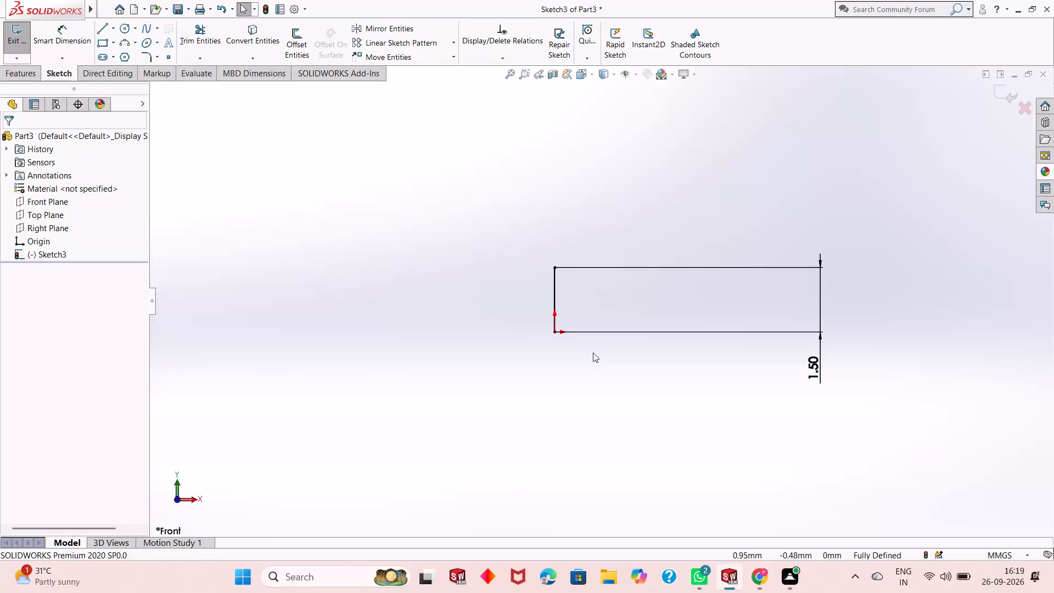
Delete the 1.50 mm dimension and the vertical line to empty the sketch.
ctrl+right_click(812, 368)
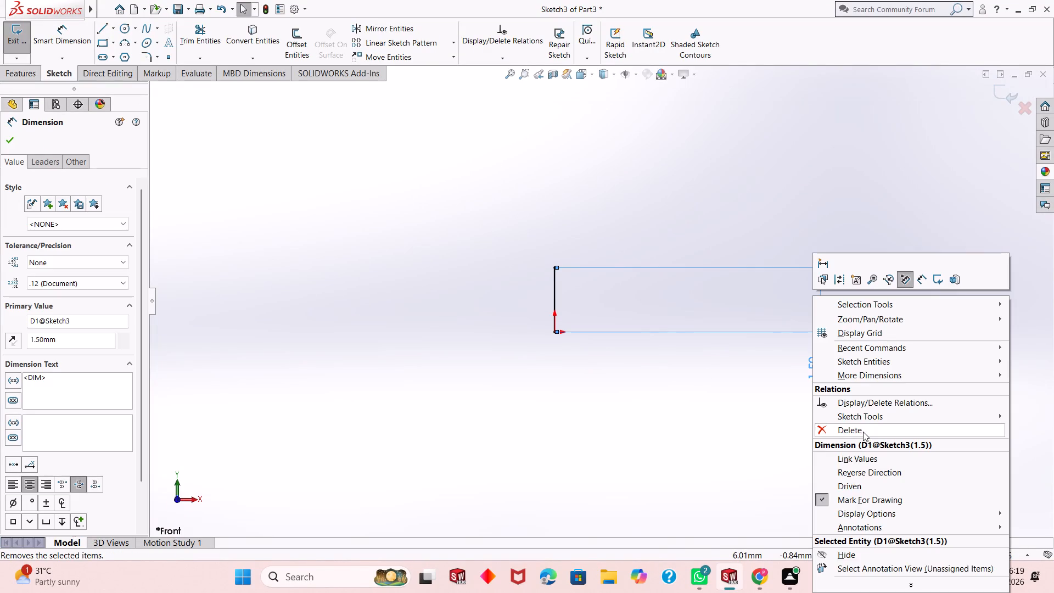
ctrl+click(862, 431)
right_click(552, 293)
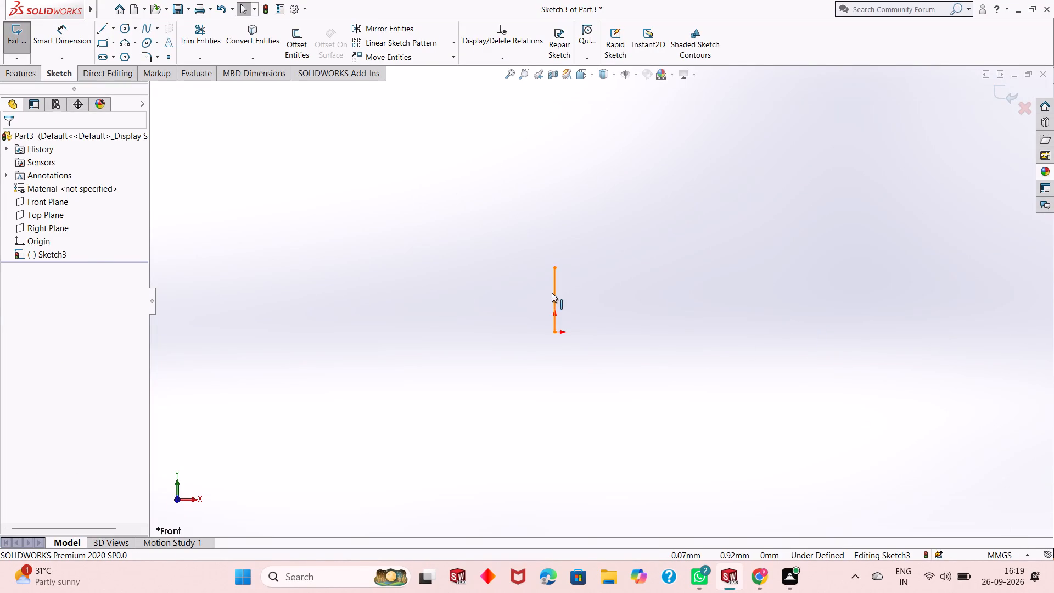
click(617, 451)
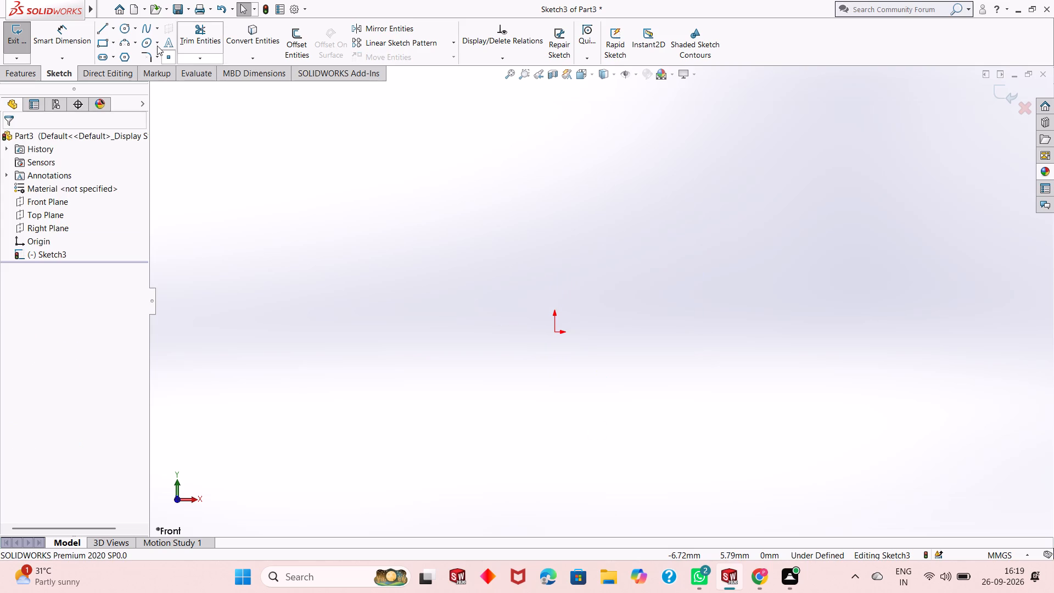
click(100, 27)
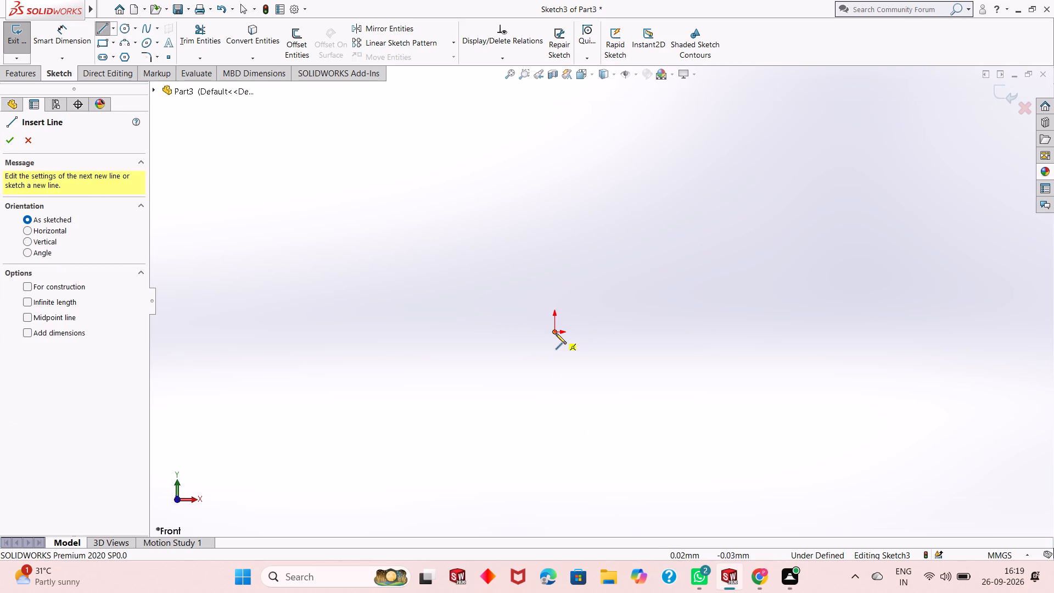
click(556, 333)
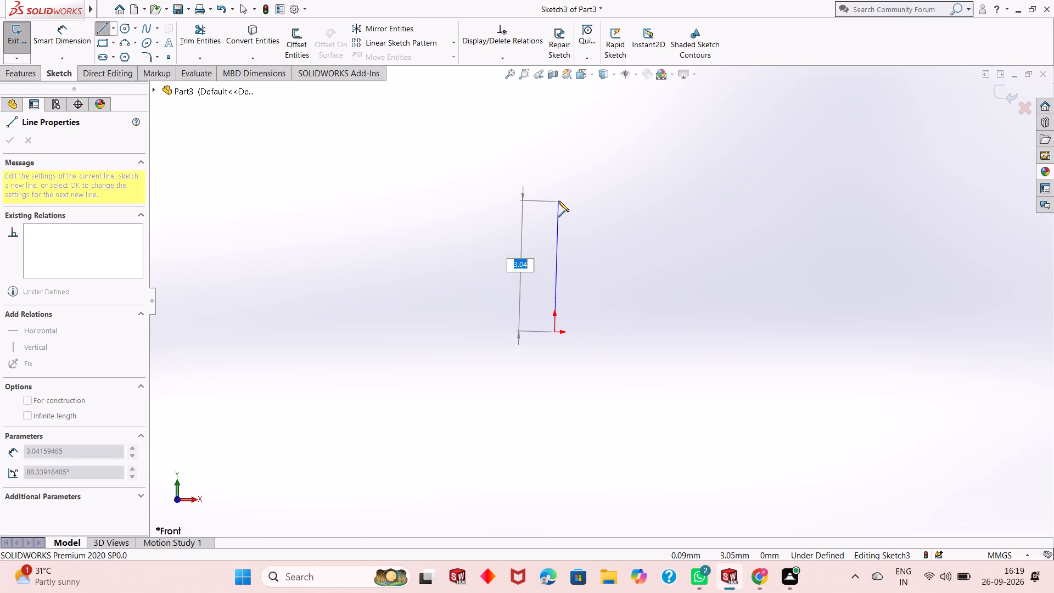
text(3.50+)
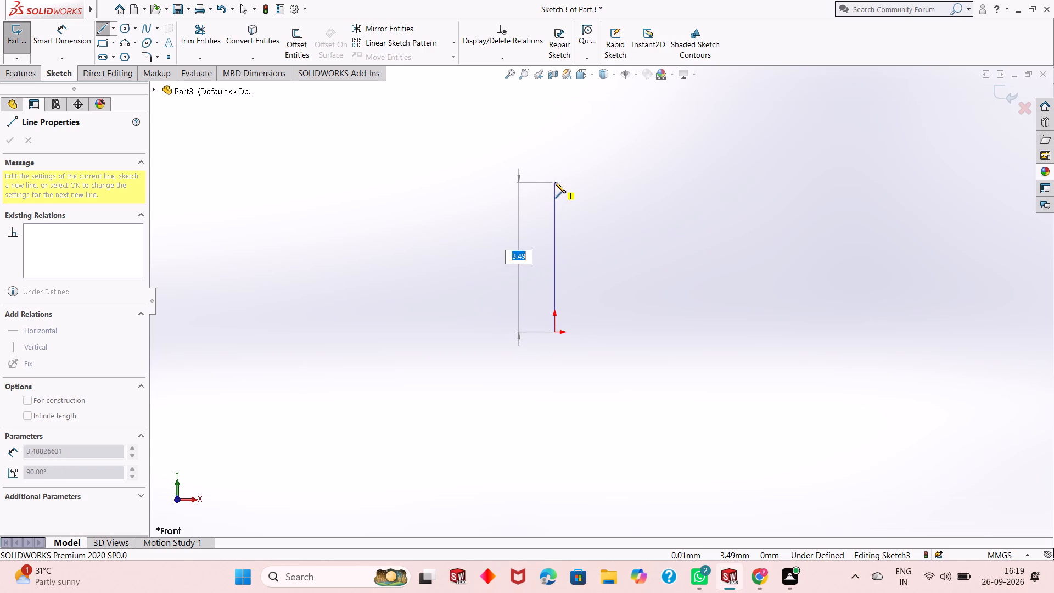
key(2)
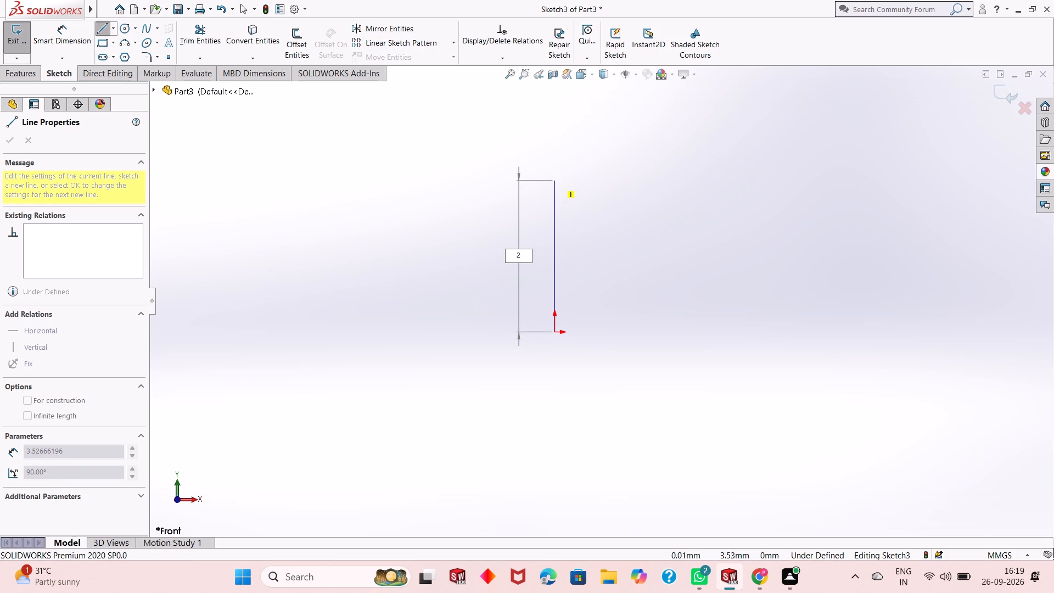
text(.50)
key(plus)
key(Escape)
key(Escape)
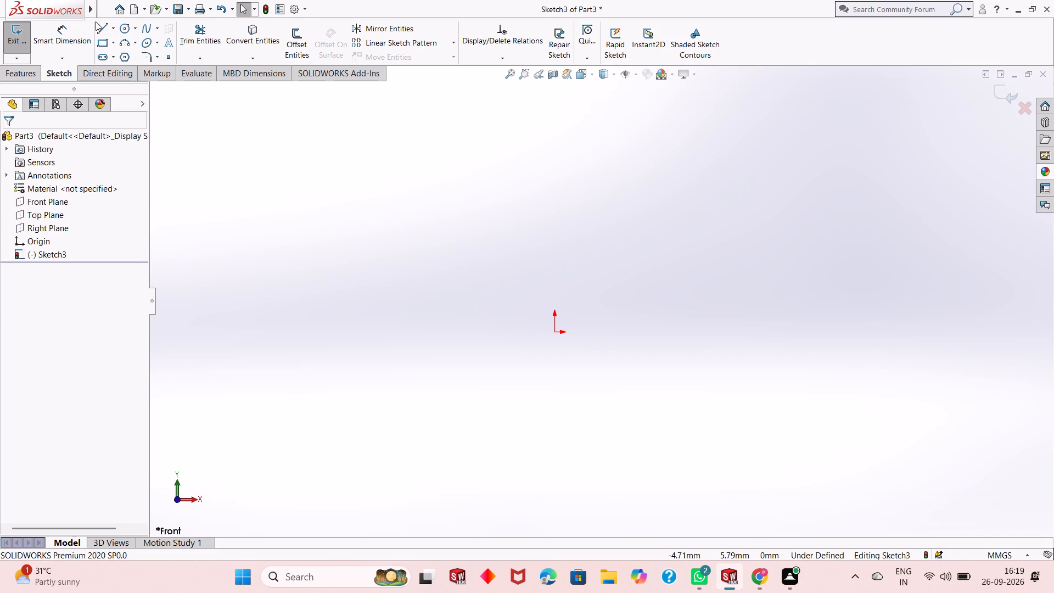
Draw a vertical line about 5.29 mm long upward from the origin.
click(100, 24)
click(553, 332)
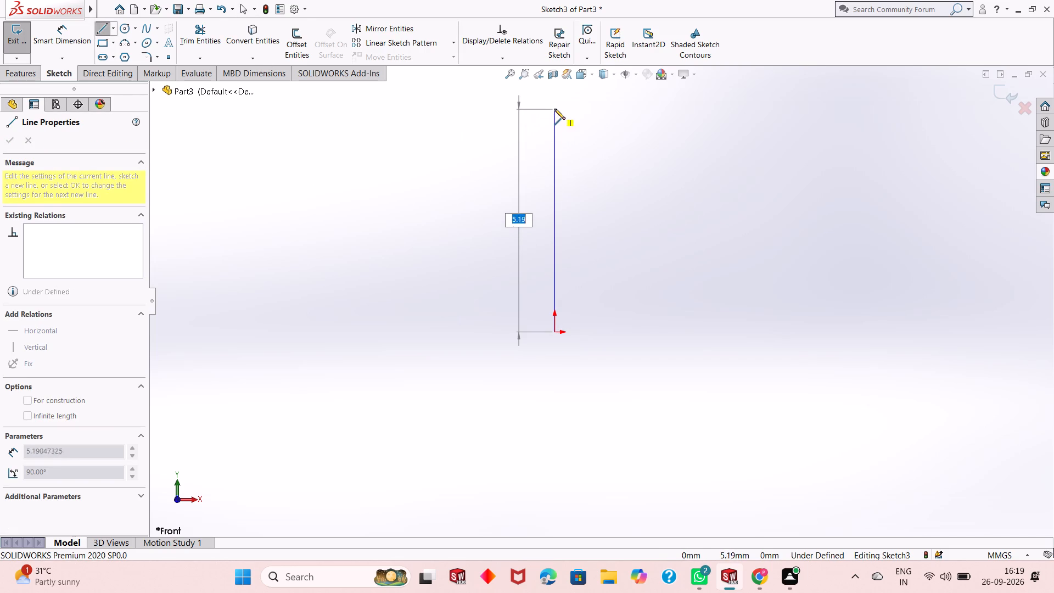
click(554, 105)
right_click(554, 114)
click(580, 119)
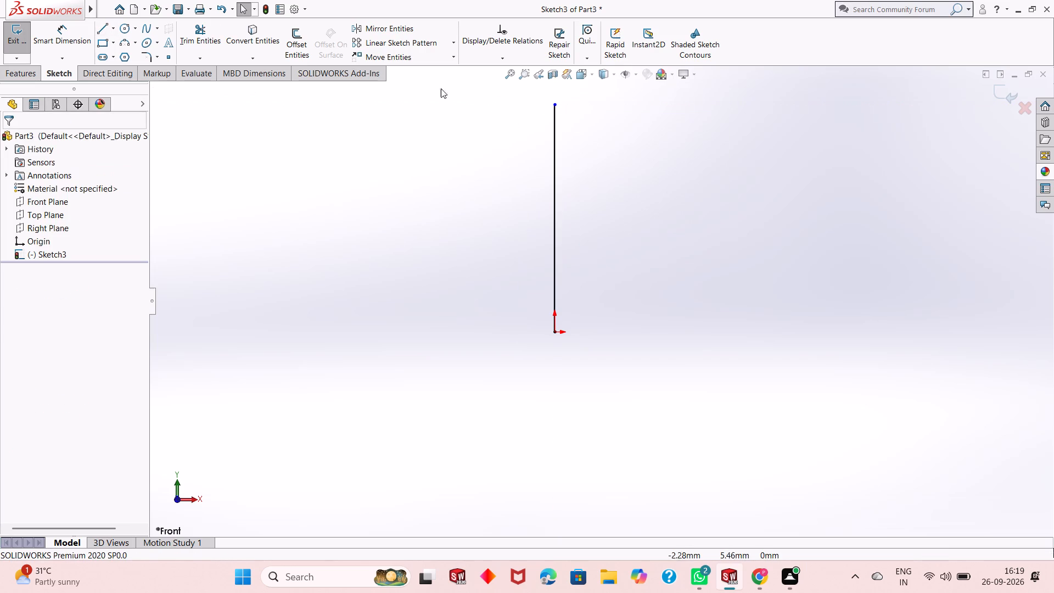
Dimension the vertical line's length as 3.50+2, giving 5.50 mm, placed to the right of the line.
click(48, 41)
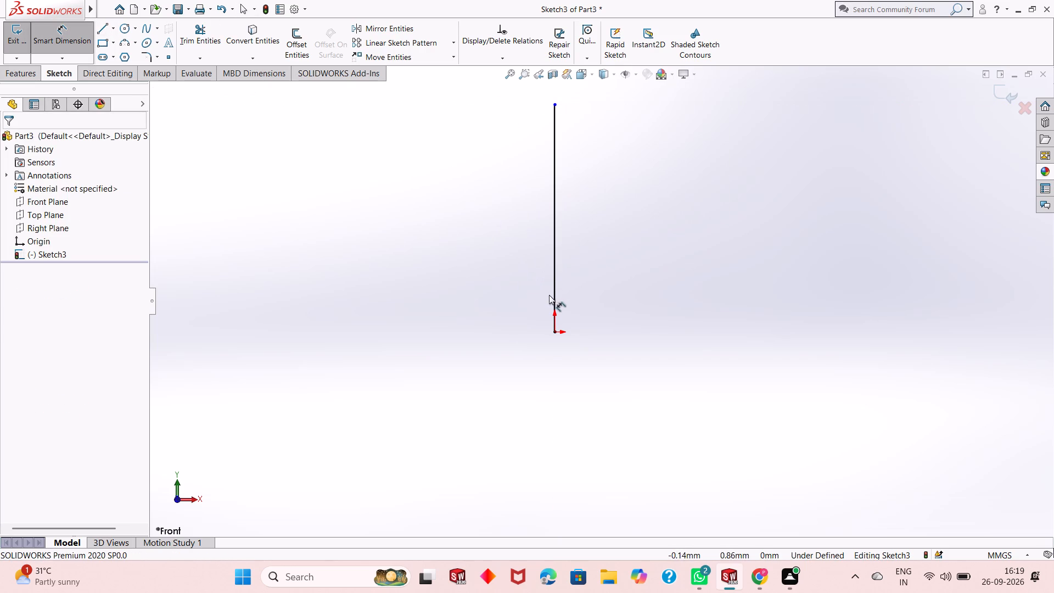
click(556, 290)
click(621, 279)
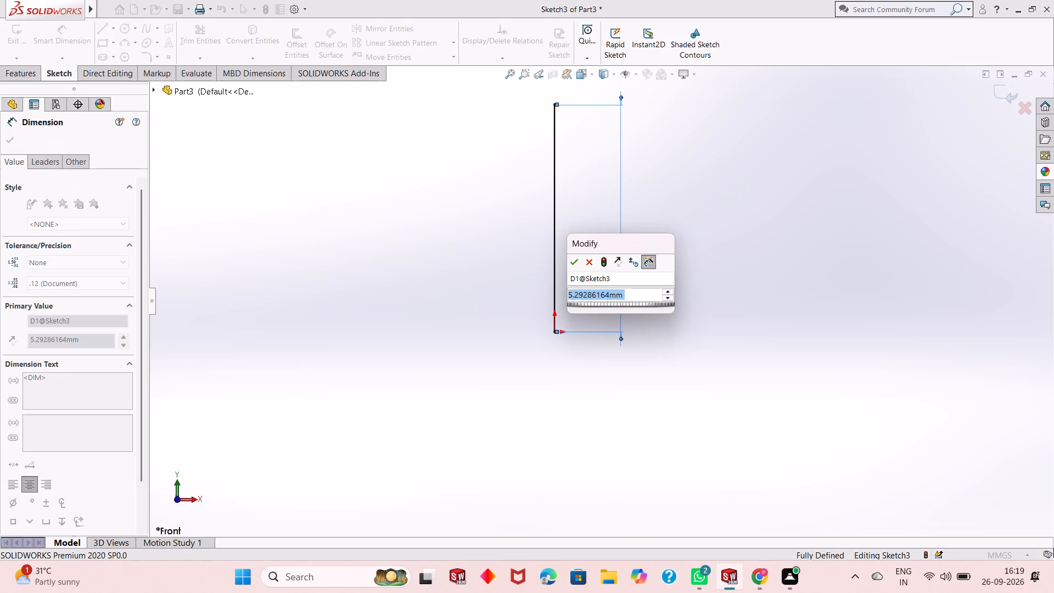
text(2.50+)
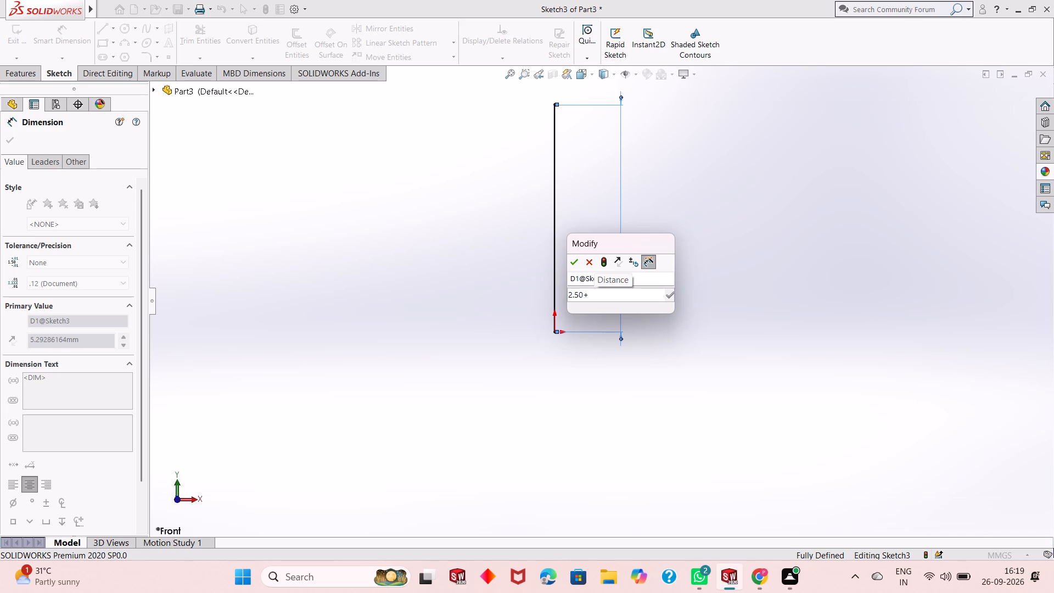
key(BackSpace)
key(BackSpace)
key(BackSpace)
key(BackSpace)
key(BackSpace)
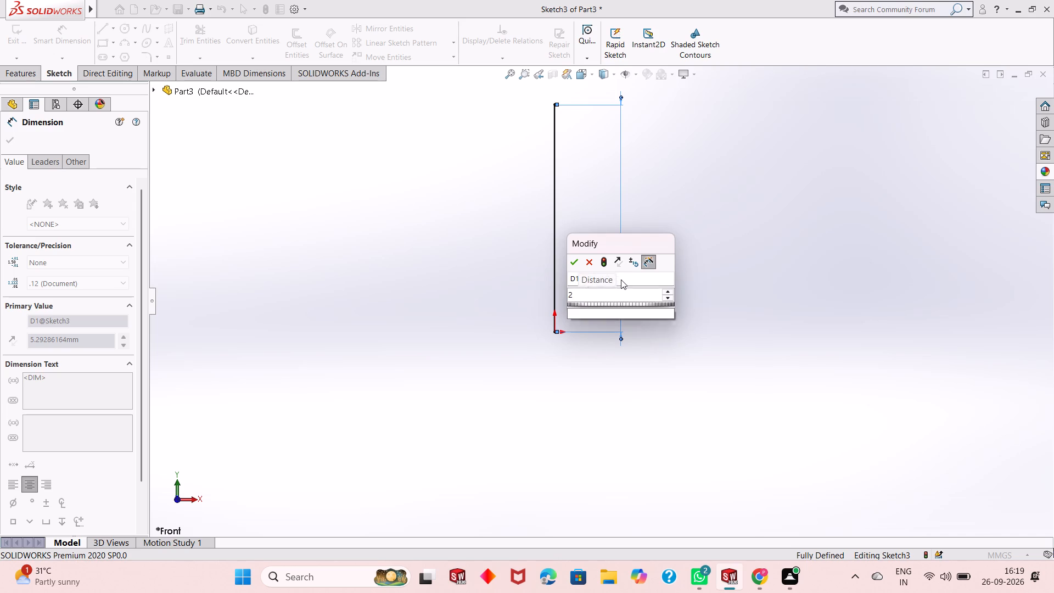
key(BackSpace)
text(3.50+)
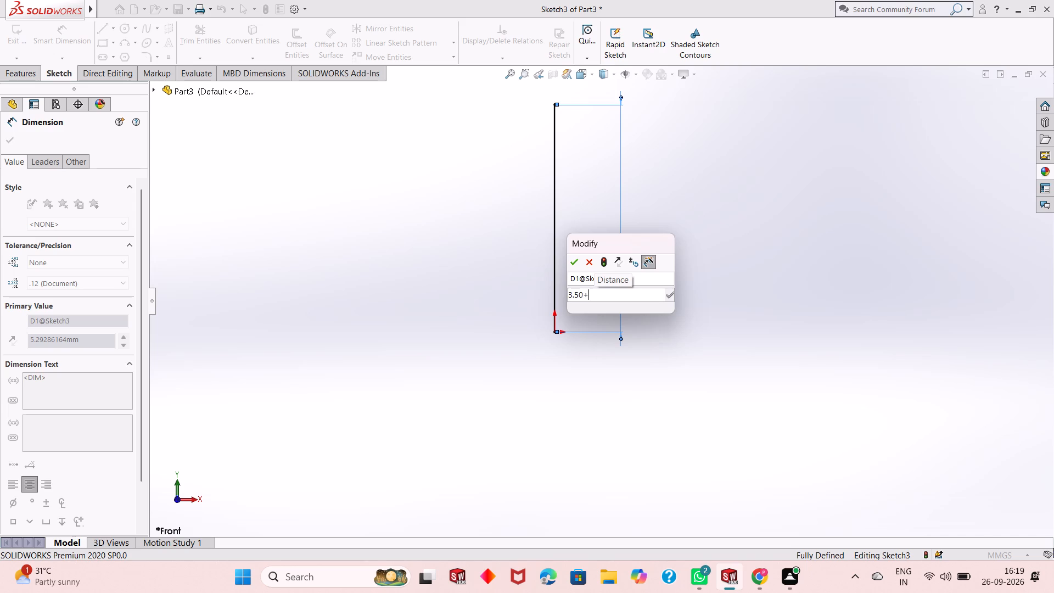
key(2)
key(Return)
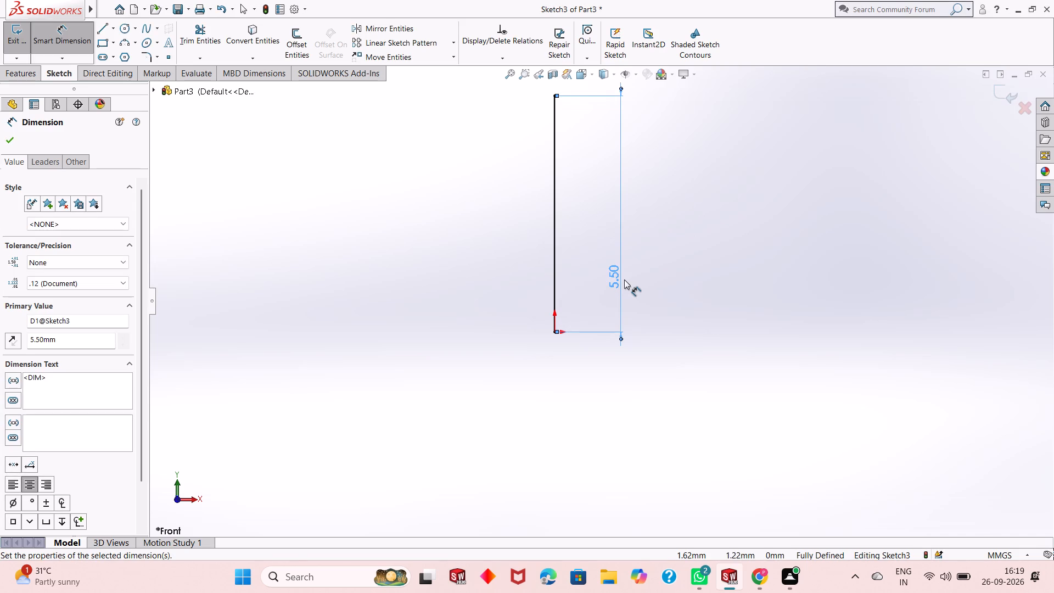
Draw a 2.50 mm horizontal line leftward from the top end of the 5.50 mm vertical line.
scroll(625, 282, up, 1)
right_click(626, 208)
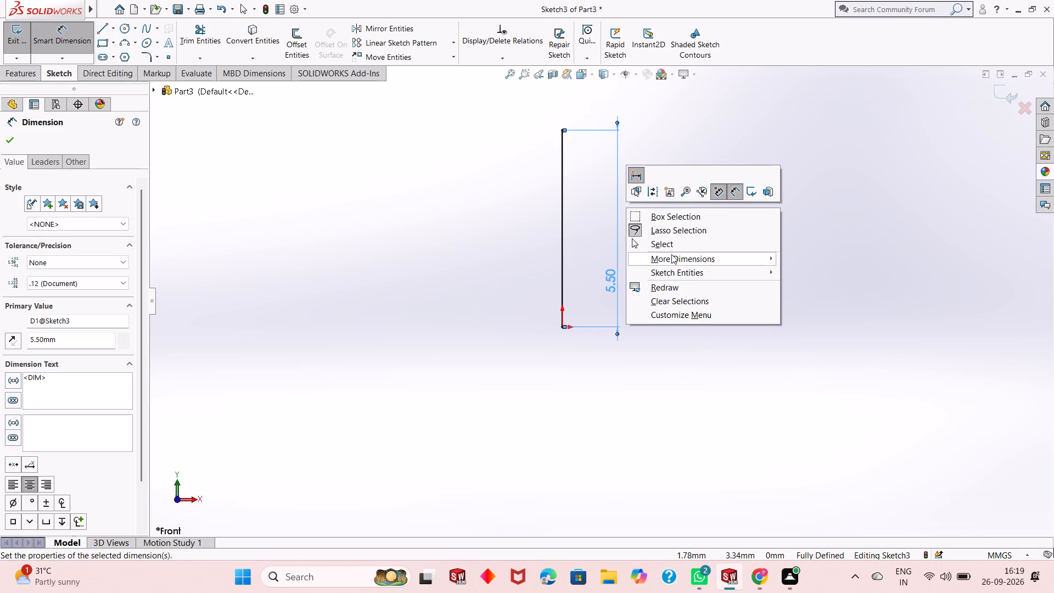
click(674, 243)
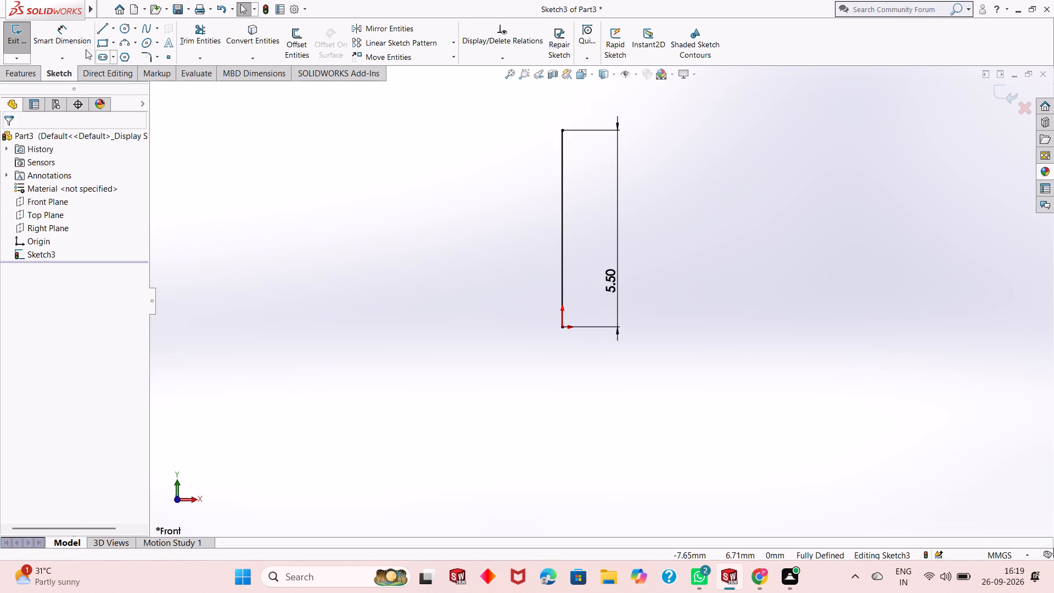
click(104, 32)
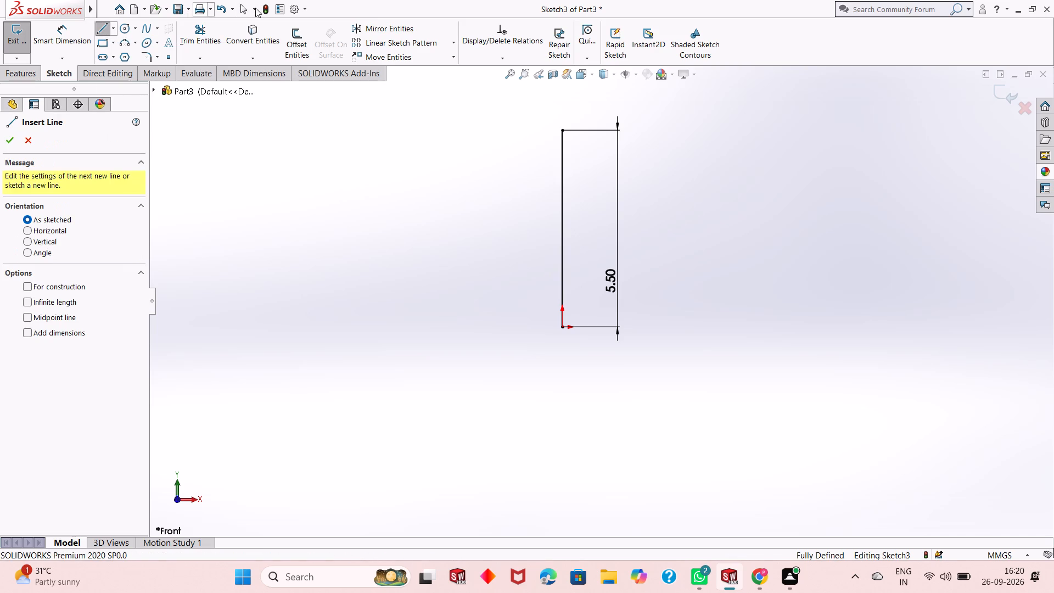
click(563, 130)
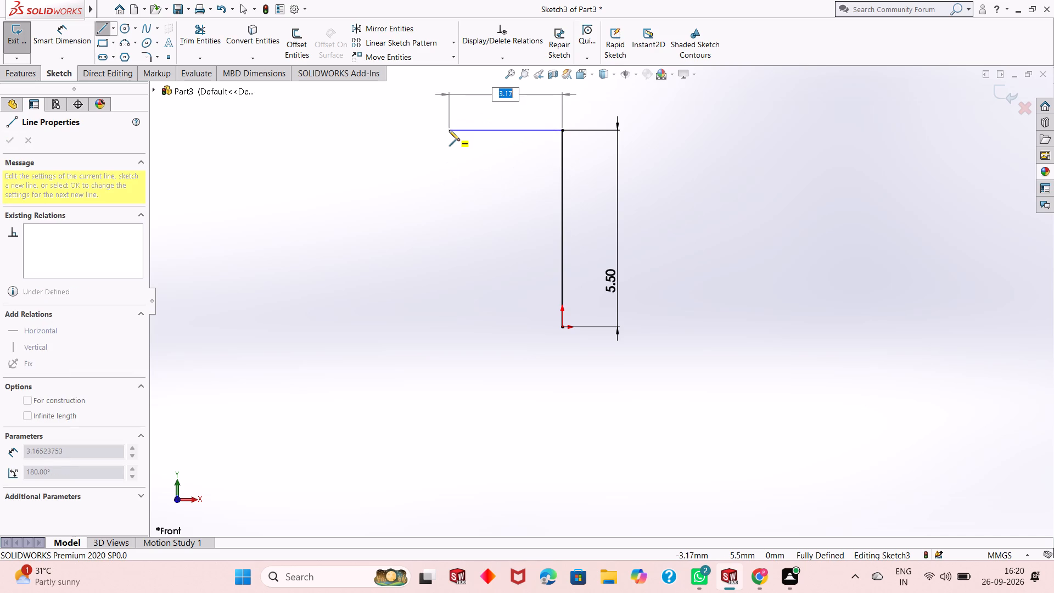
text(2.50)
key(Return)
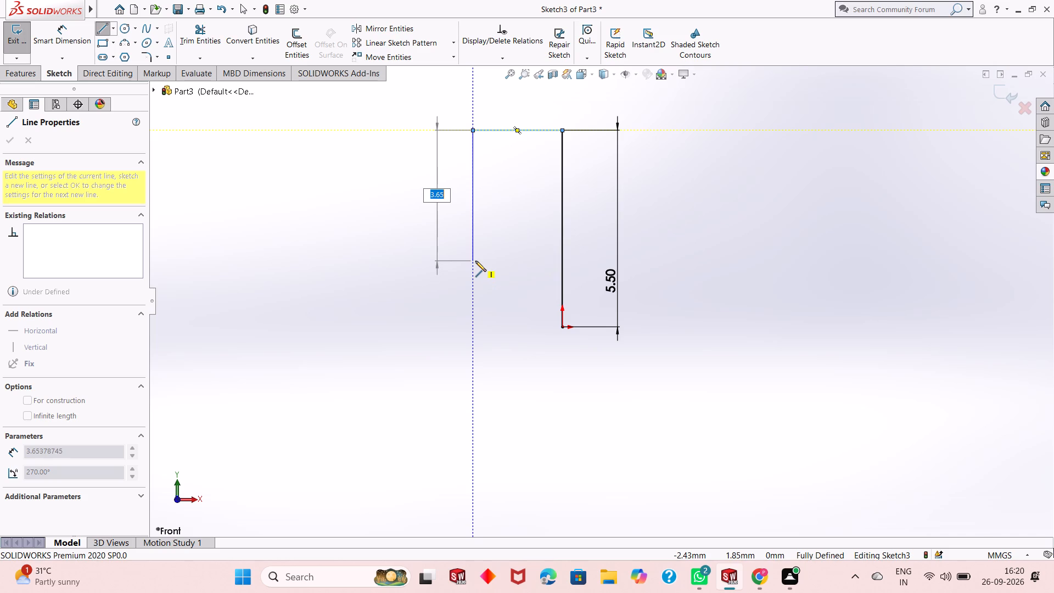
Draw a 4 mm vertical line downward from the free end of the horizontal line and end the line chain.
text(3.5)
key(BackSpace)
key(BackSpace)
key(BackSpace)
key(4)
key(Return)
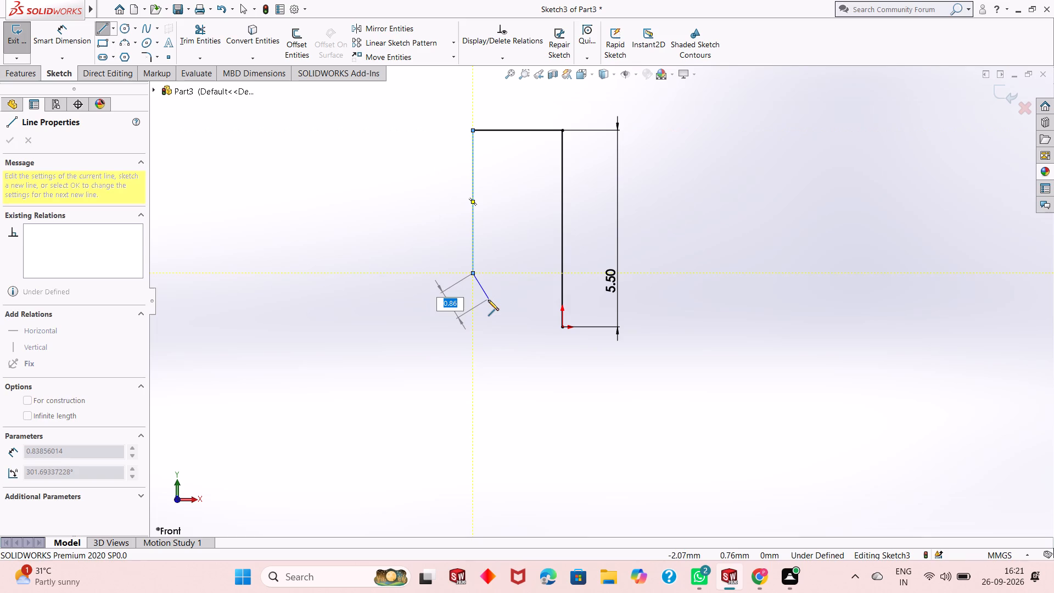
key(Escape)
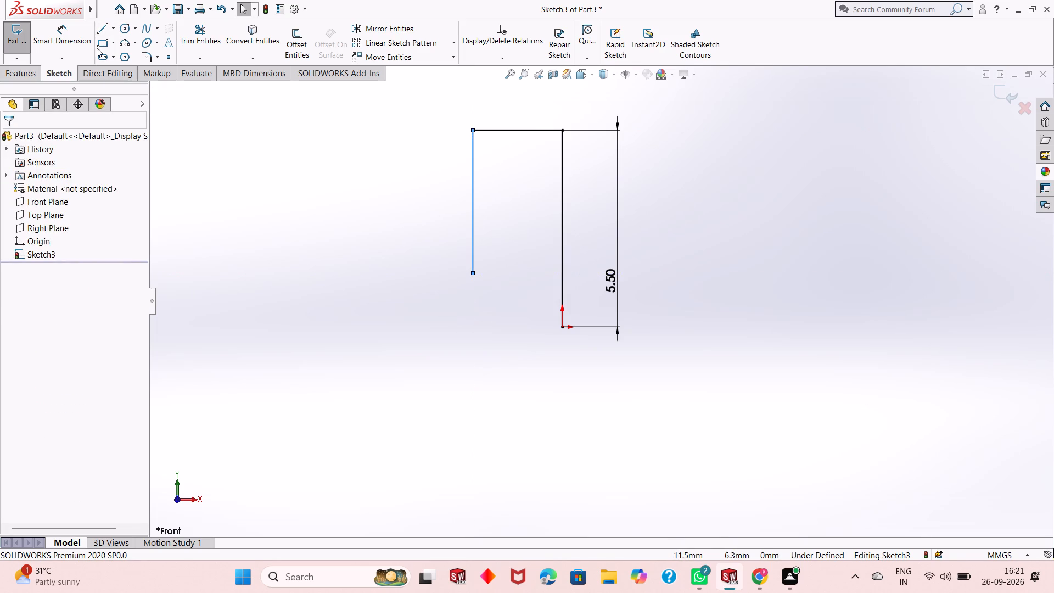
Draw a three-point arc of 2.5 mm radius from the lower end of the 4 mm line to the origin, bulging outward.
click(124, 43)
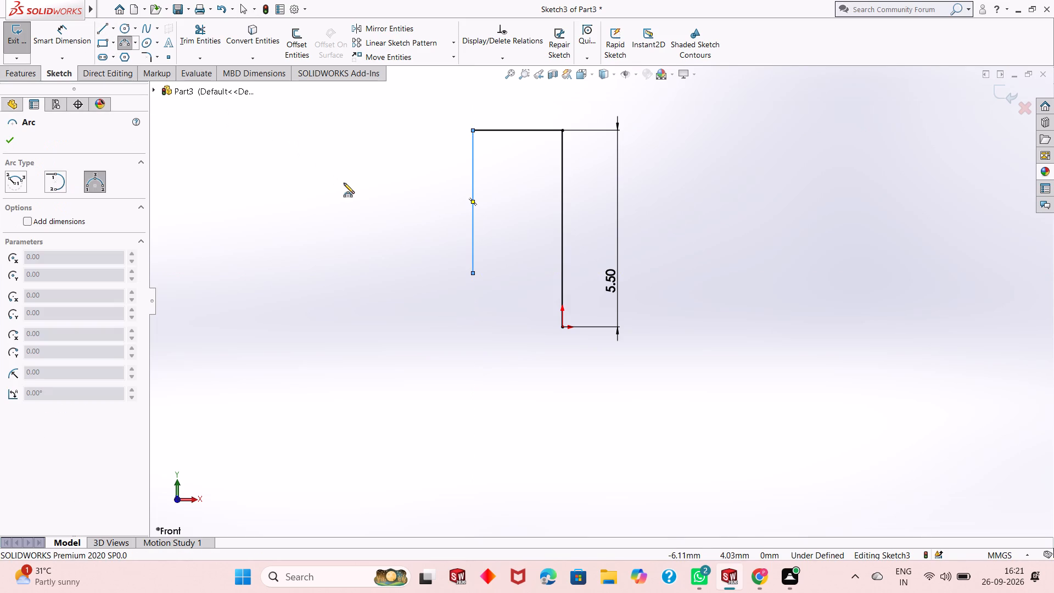
click(471, 275)
click(559, 326)
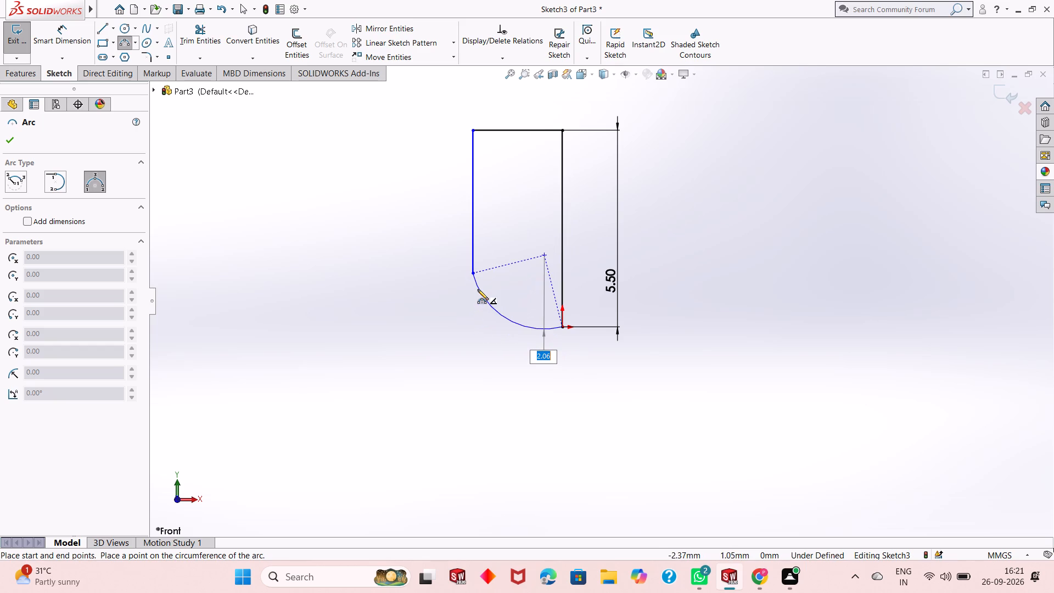
text(2.5)
key(Return)
key(Escape)
key(Escape)
key(Escape)
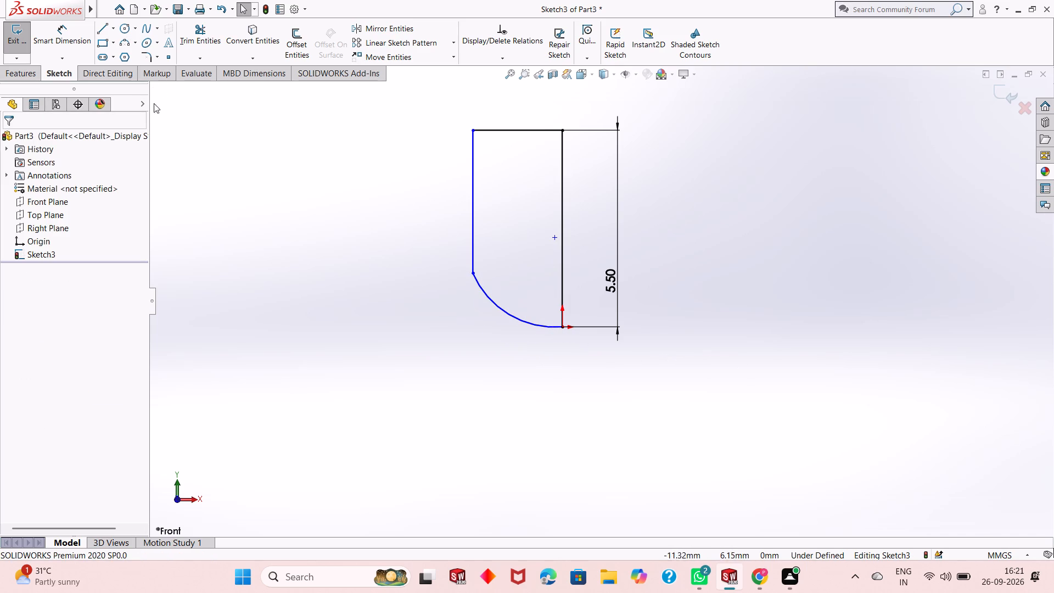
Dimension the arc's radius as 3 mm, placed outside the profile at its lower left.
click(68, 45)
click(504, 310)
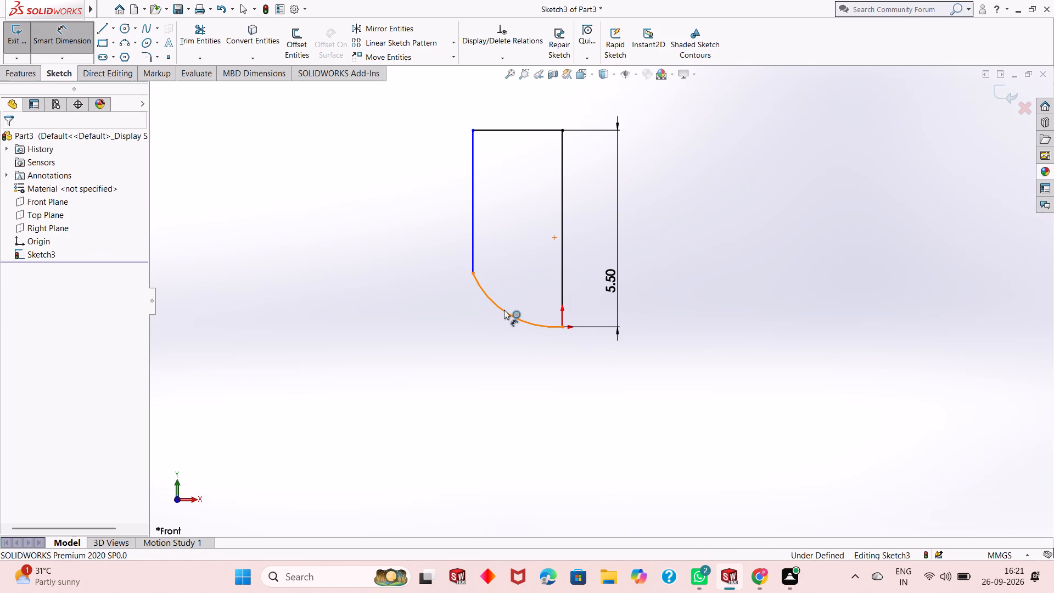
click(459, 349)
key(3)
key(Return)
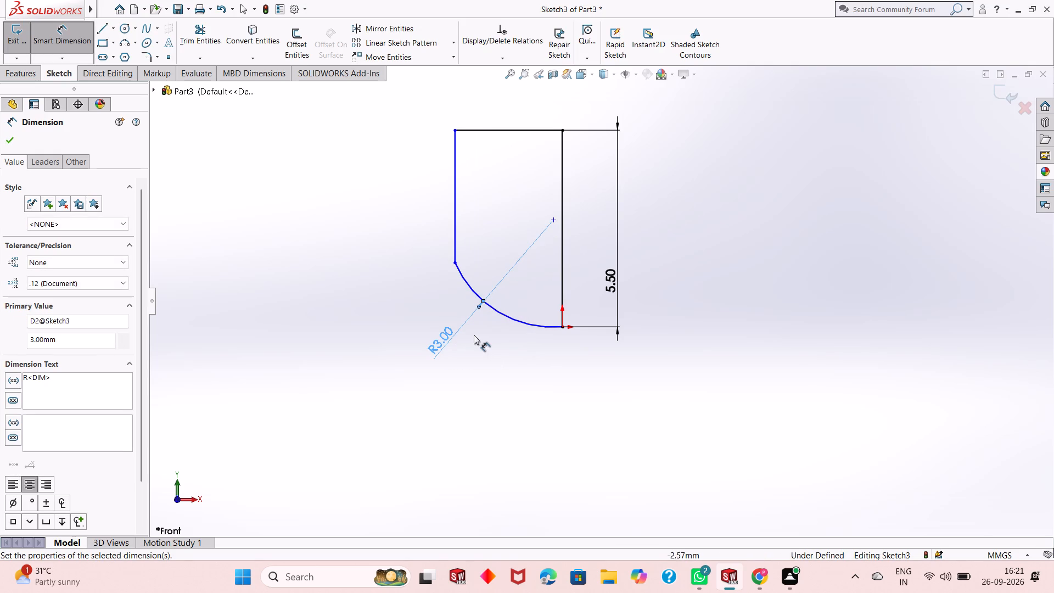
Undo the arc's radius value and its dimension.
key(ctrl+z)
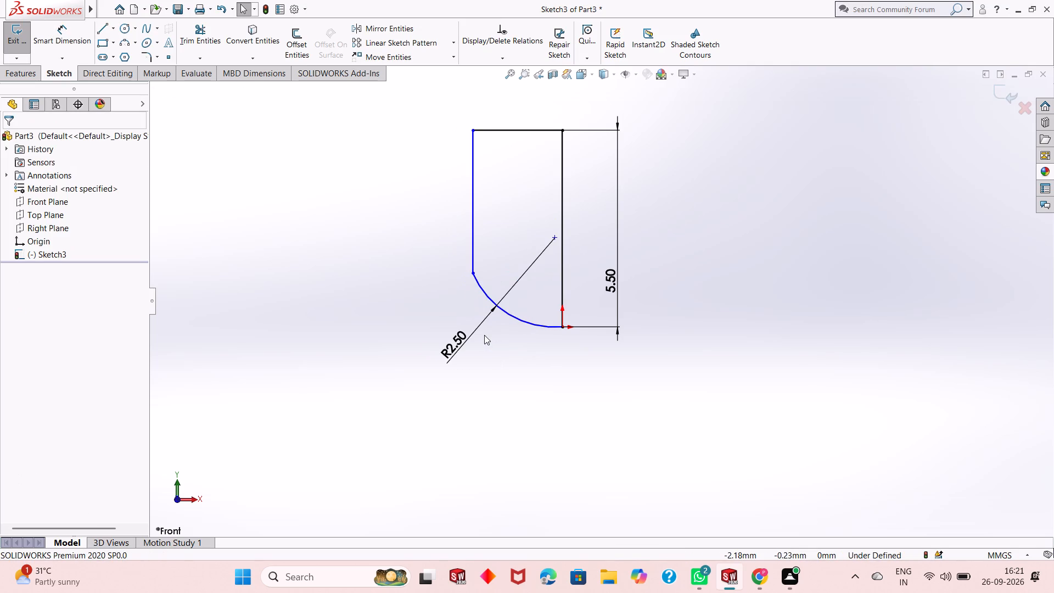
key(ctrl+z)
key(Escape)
Dimension the top horizontal line's length as 2.50 mm, placed above the line.
click(78, 36)
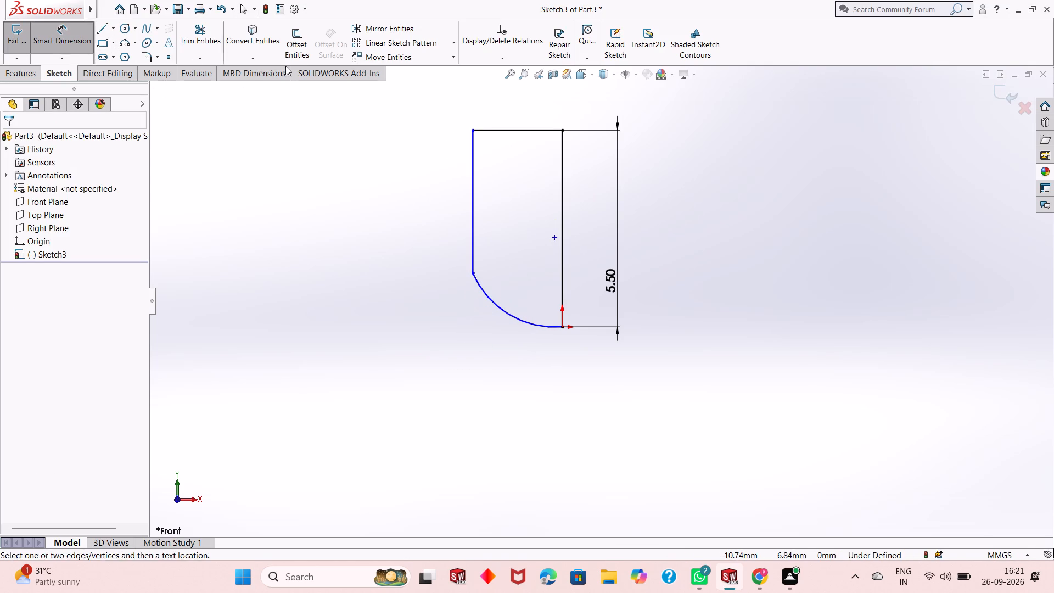
click(487, 132)
click(508, 88)
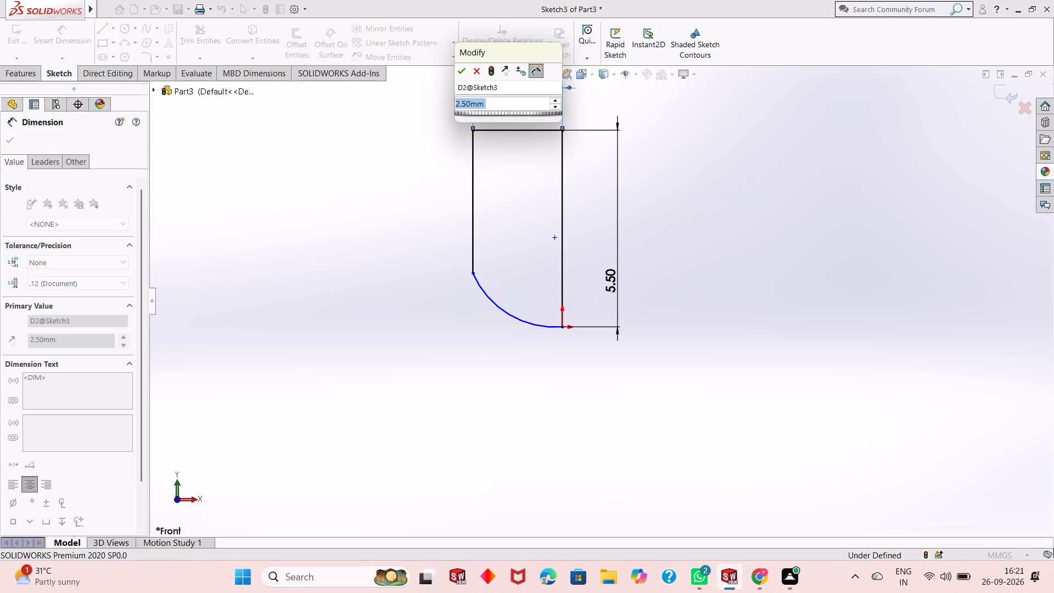
click(462, 71)
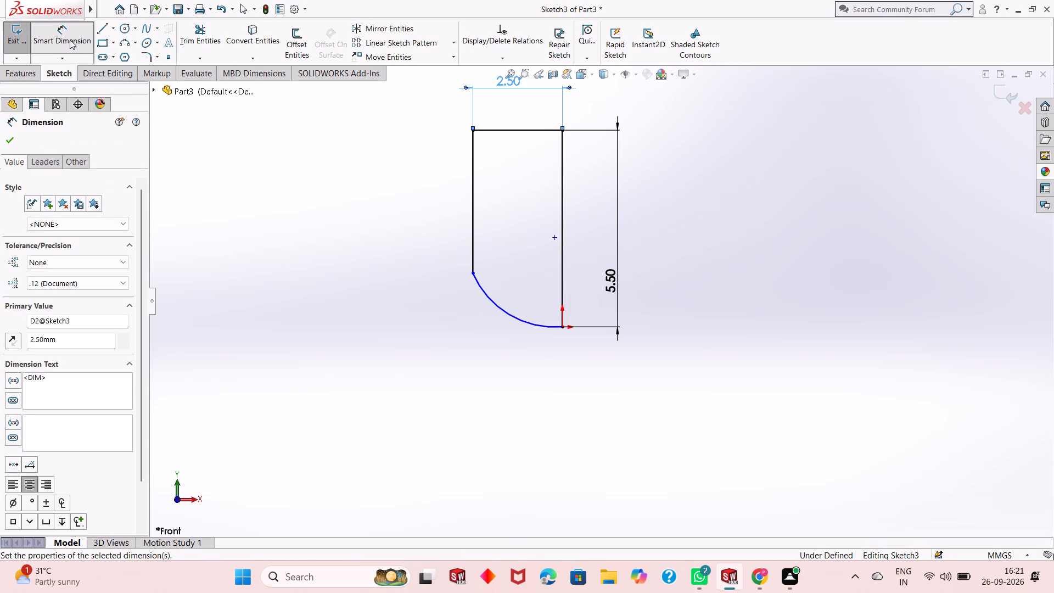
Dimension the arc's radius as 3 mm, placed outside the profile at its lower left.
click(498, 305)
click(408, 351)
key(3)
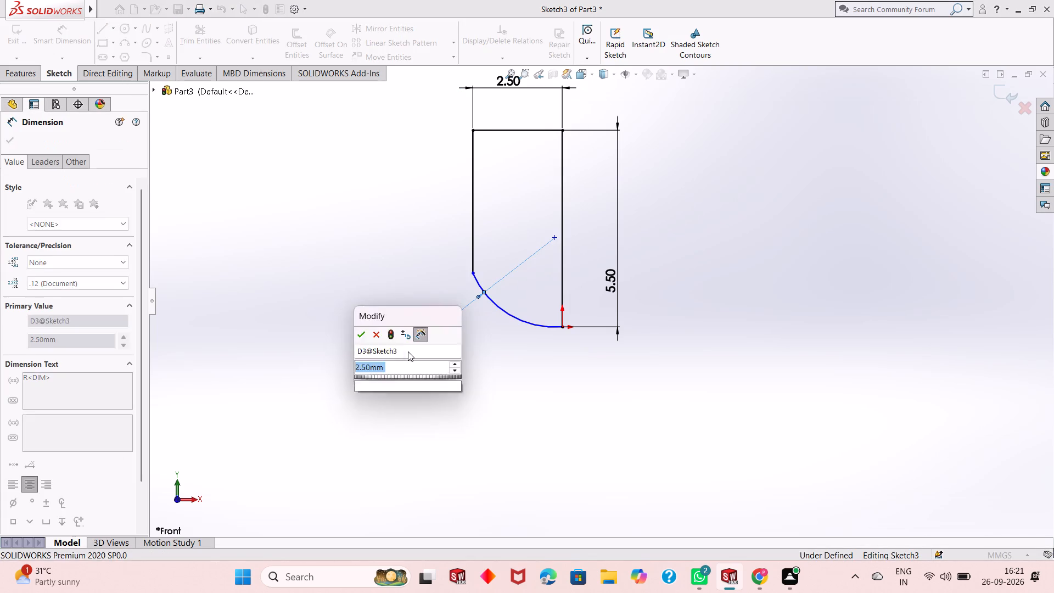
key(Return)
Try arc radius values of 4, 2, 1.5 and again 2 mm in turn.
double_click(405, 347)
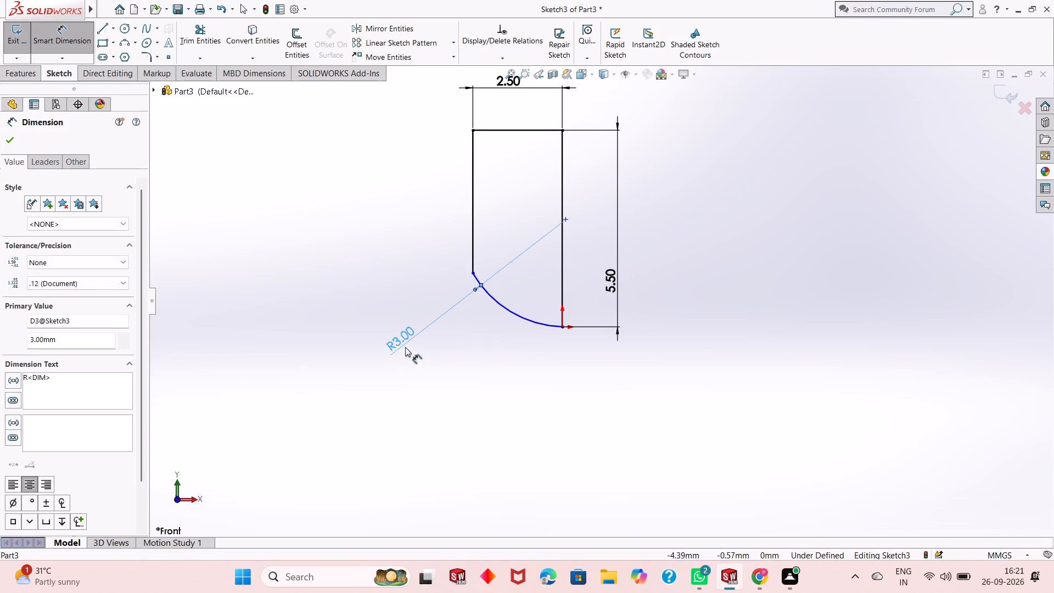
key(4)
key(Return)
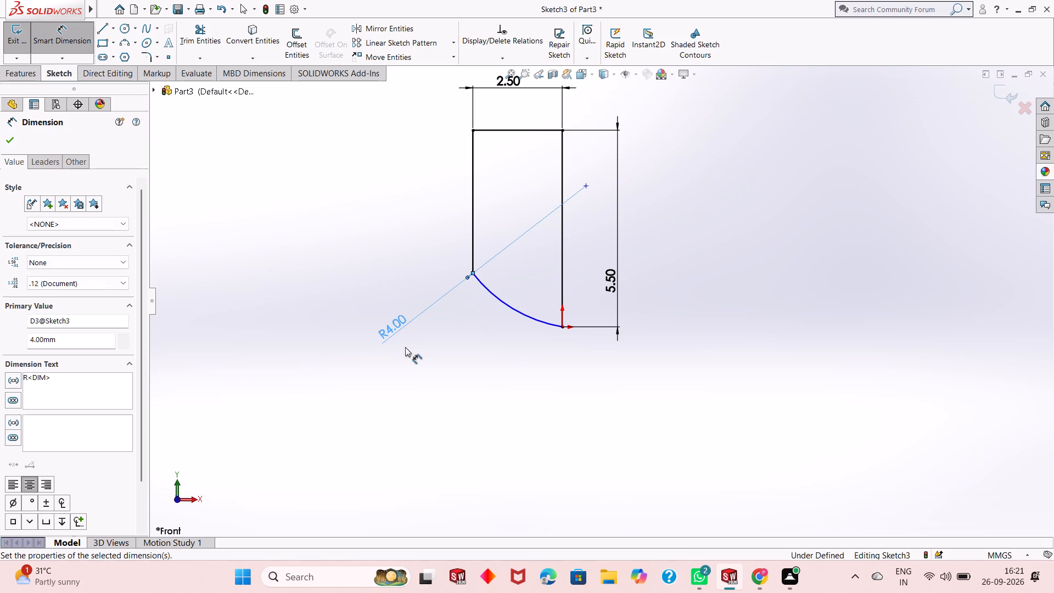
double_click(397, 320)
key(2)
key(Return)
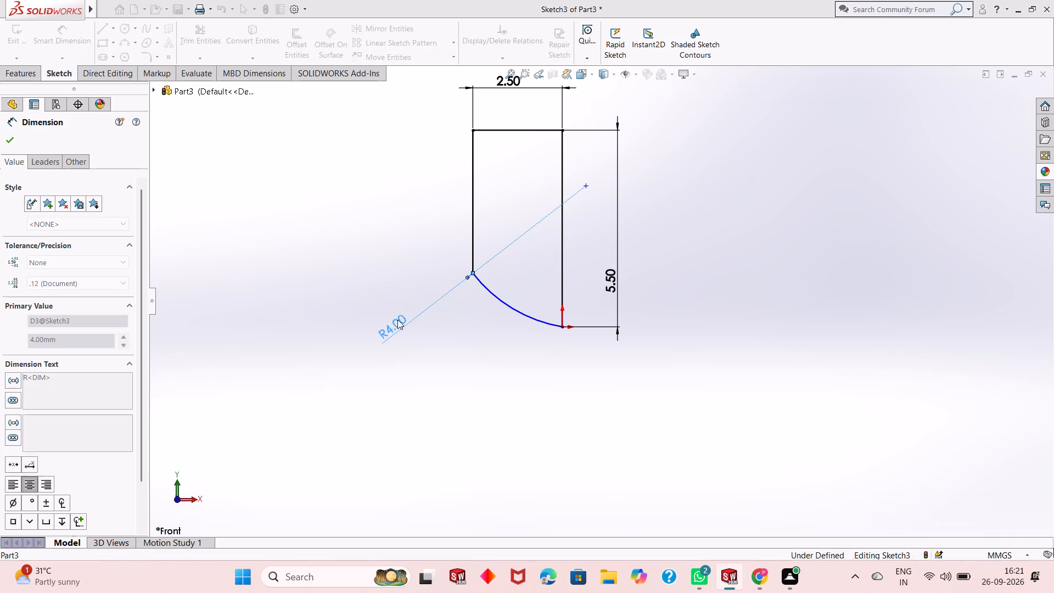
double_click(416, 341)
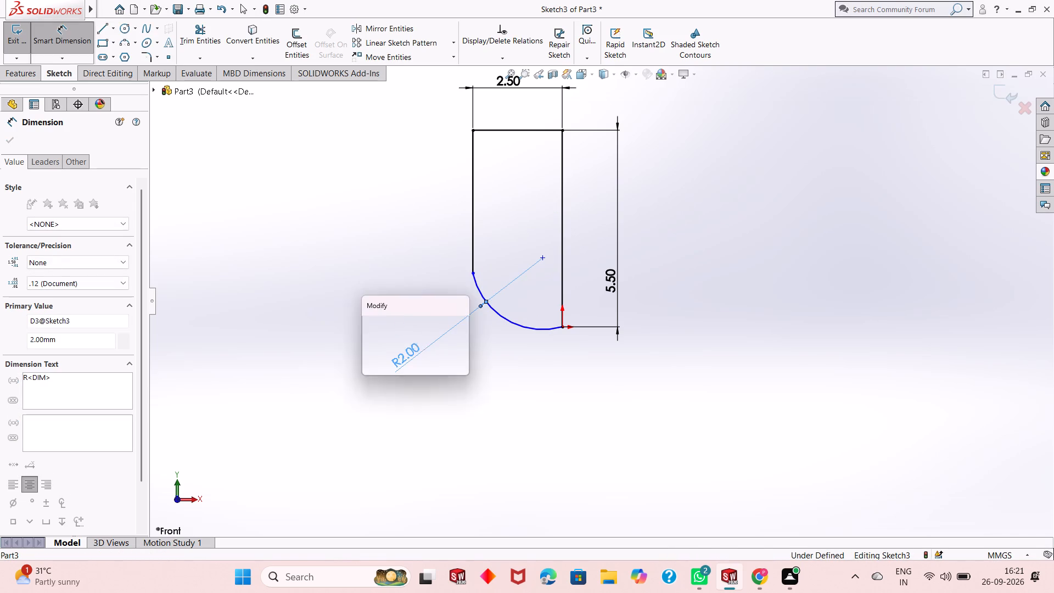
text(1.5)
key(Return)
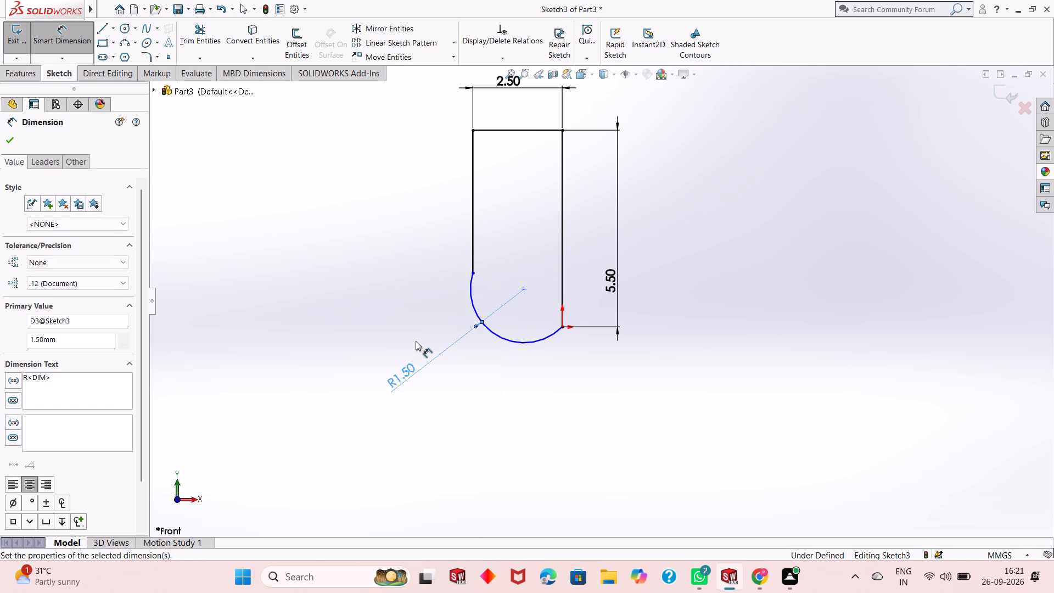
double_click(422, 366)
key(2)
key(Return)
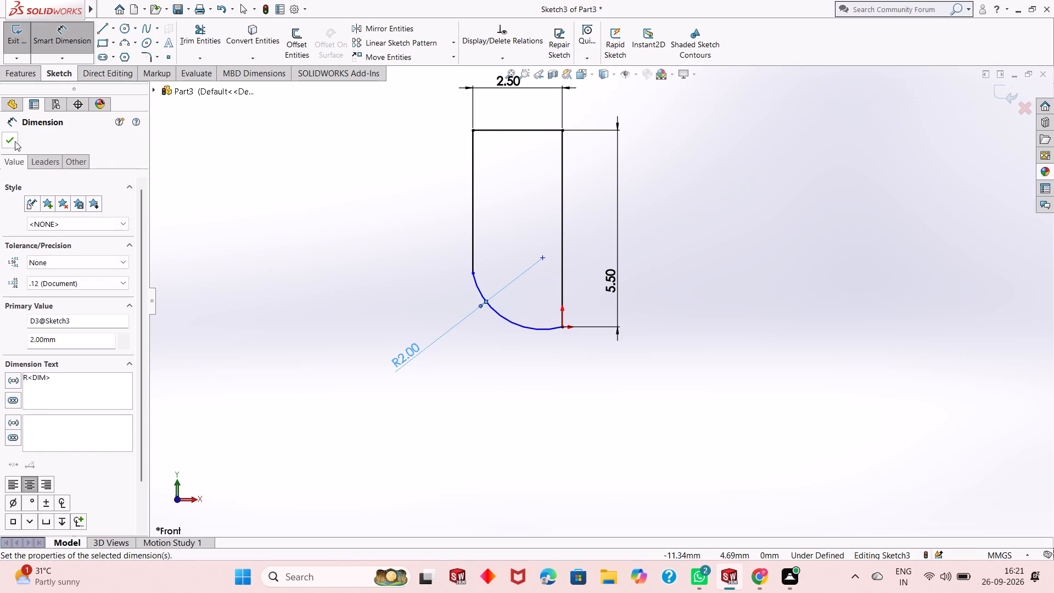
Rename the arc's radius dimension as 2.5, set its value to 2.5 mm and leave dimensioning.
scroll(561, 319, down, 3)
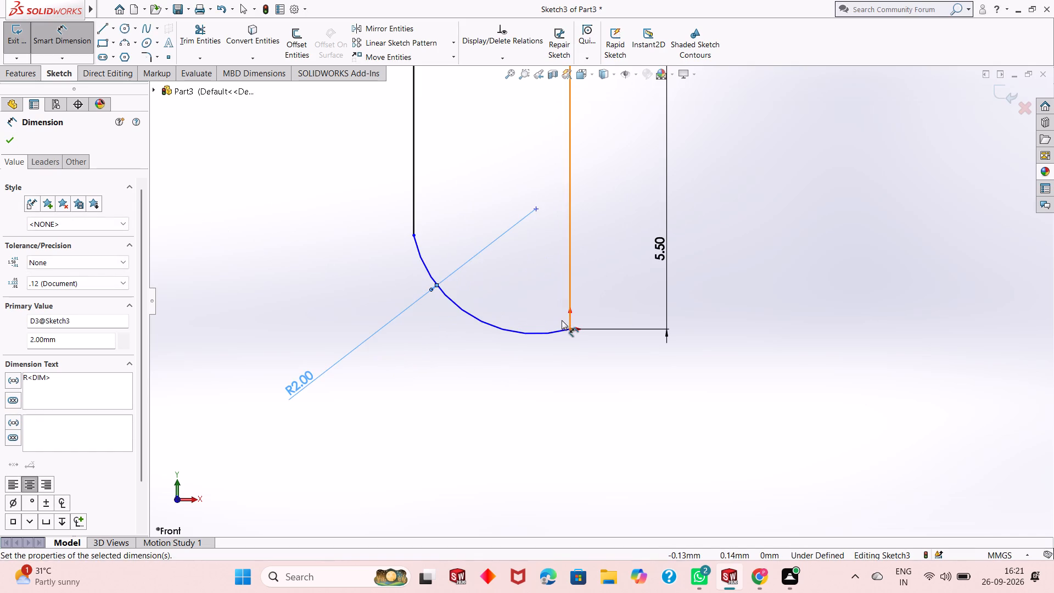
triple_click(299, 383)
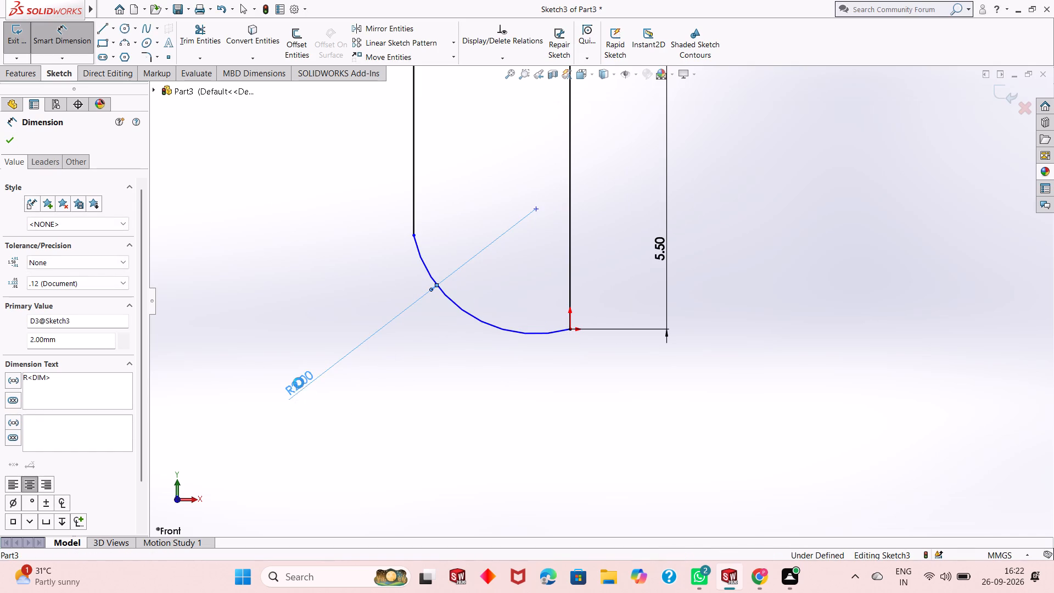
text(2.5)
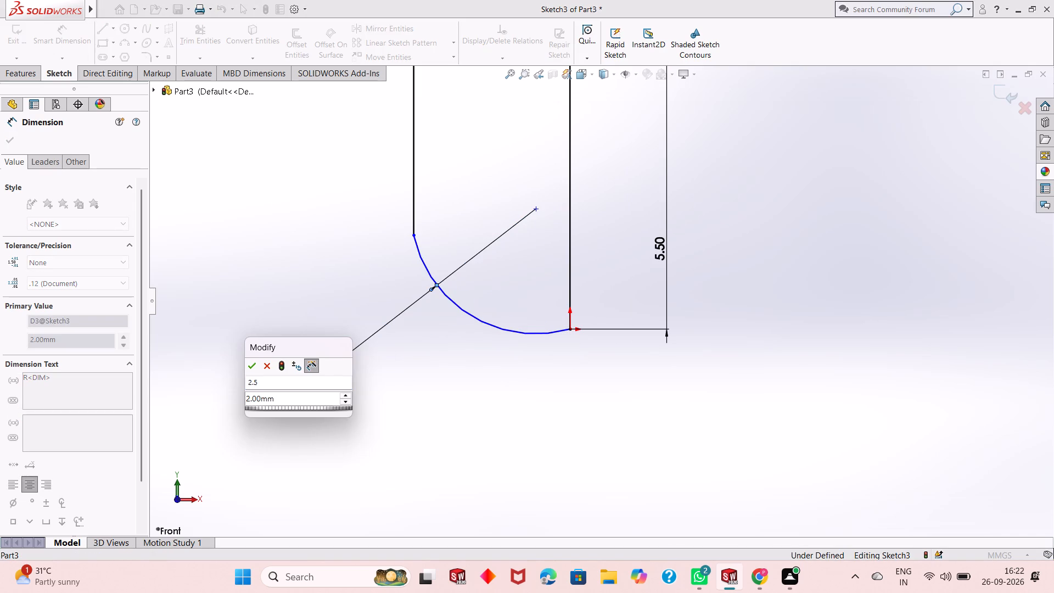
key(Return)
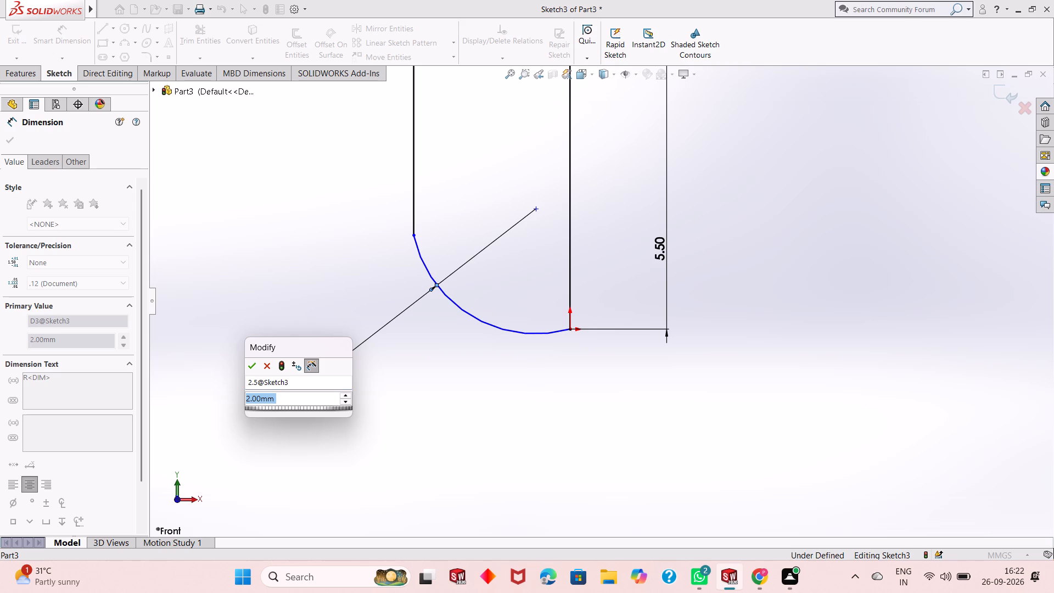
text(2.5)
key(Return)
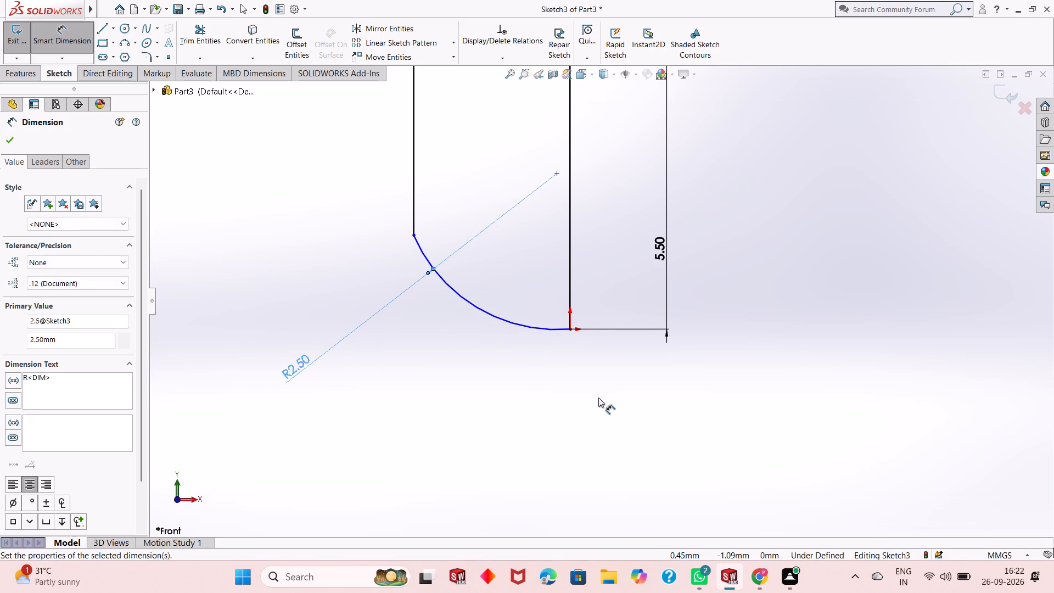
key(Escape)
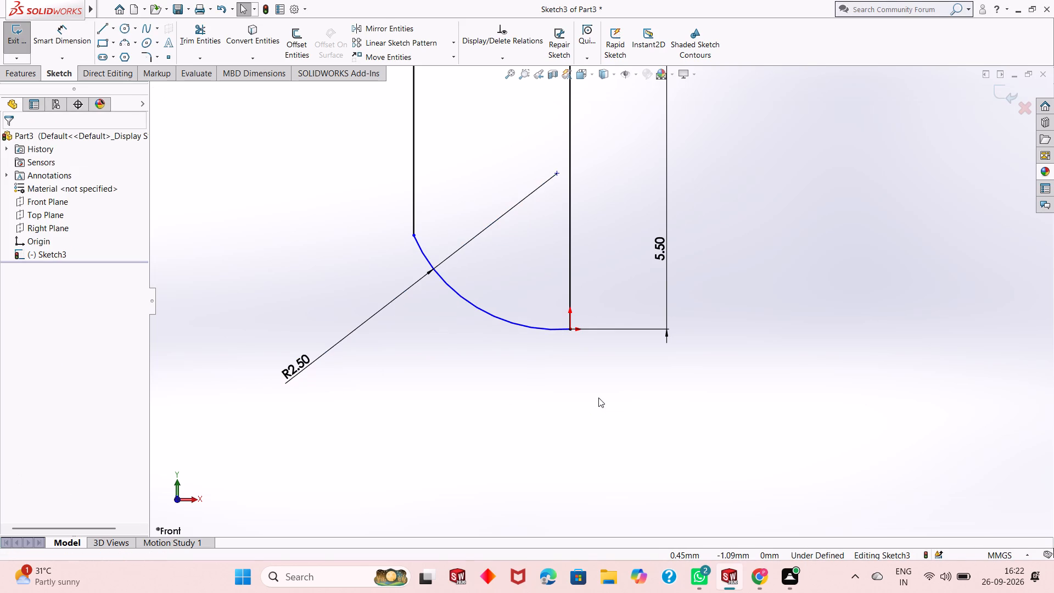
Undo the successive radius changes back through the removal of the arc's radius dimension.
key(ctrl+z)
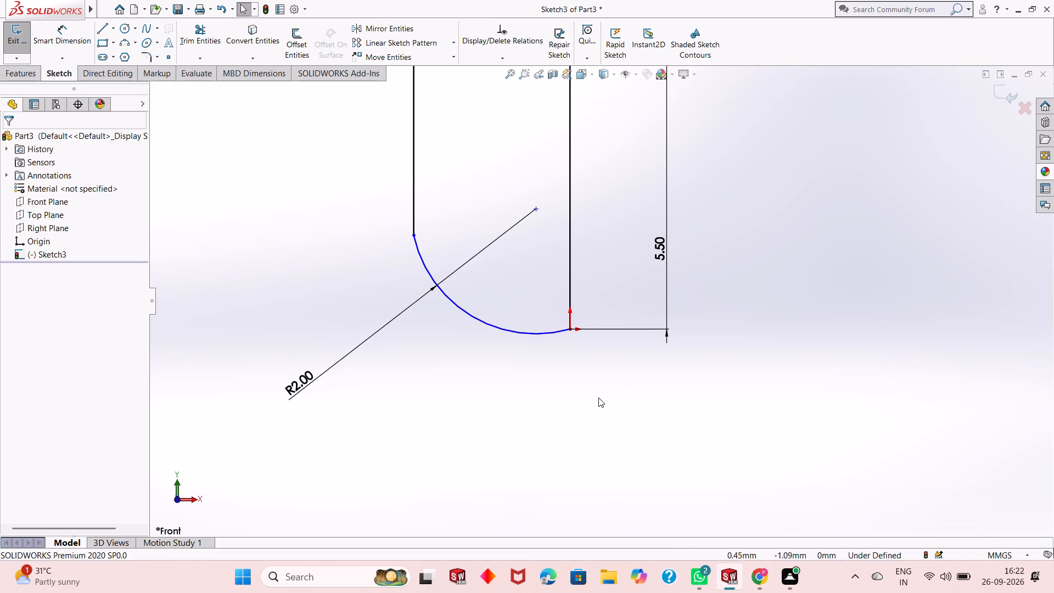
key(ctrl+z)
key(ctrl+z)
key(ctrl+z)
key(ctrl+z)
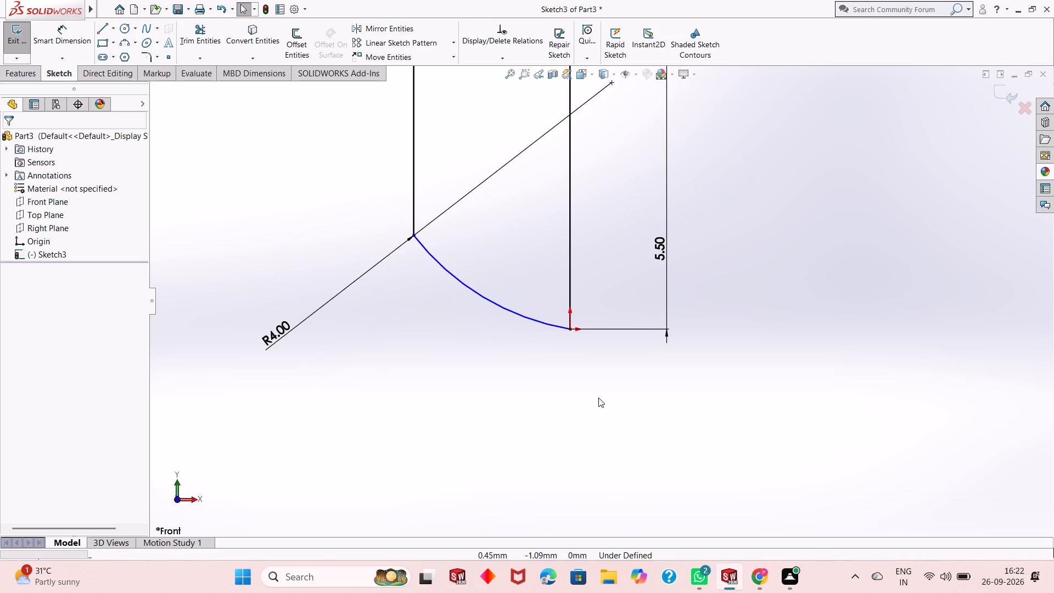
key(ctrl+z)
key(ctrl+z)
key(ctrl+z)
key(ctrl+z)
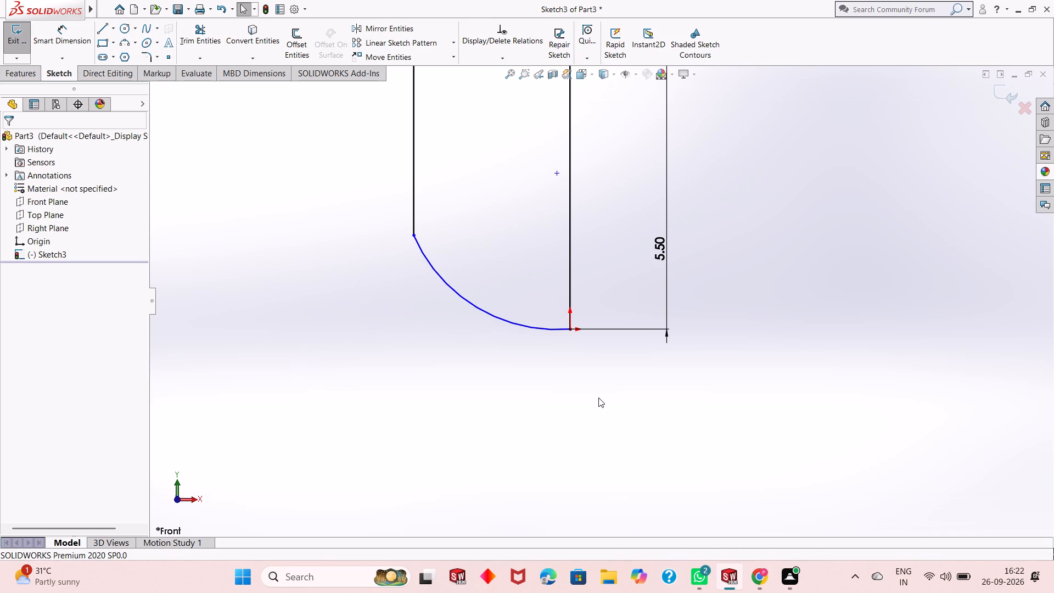
Undo back through the arc that closes the profile's lower end, leaving the side line's lower endpoint open.
key(ctrl+z)
scroll(578, 394, up, 4)
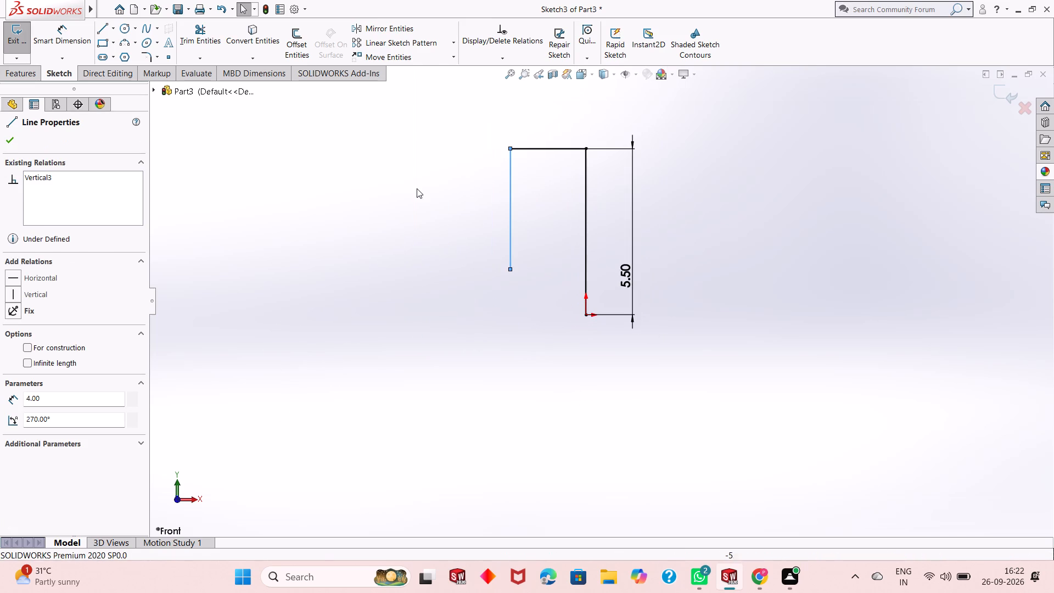
key(Escape)
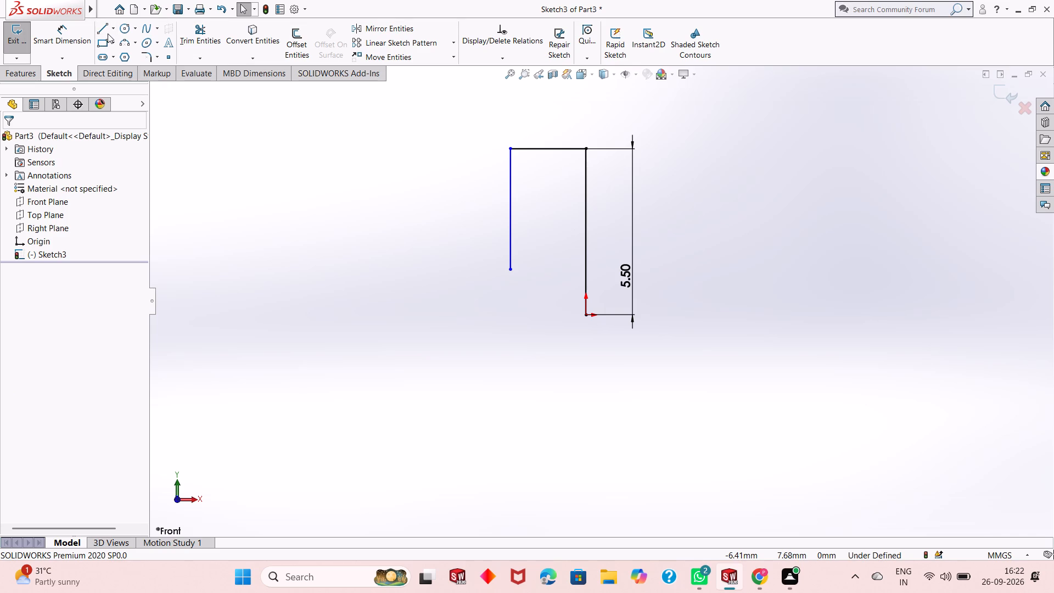
Sketch a 1.5 mm horizontal bottom line from the origin toward the open side line.
click(108, 33)
click(588, 316)
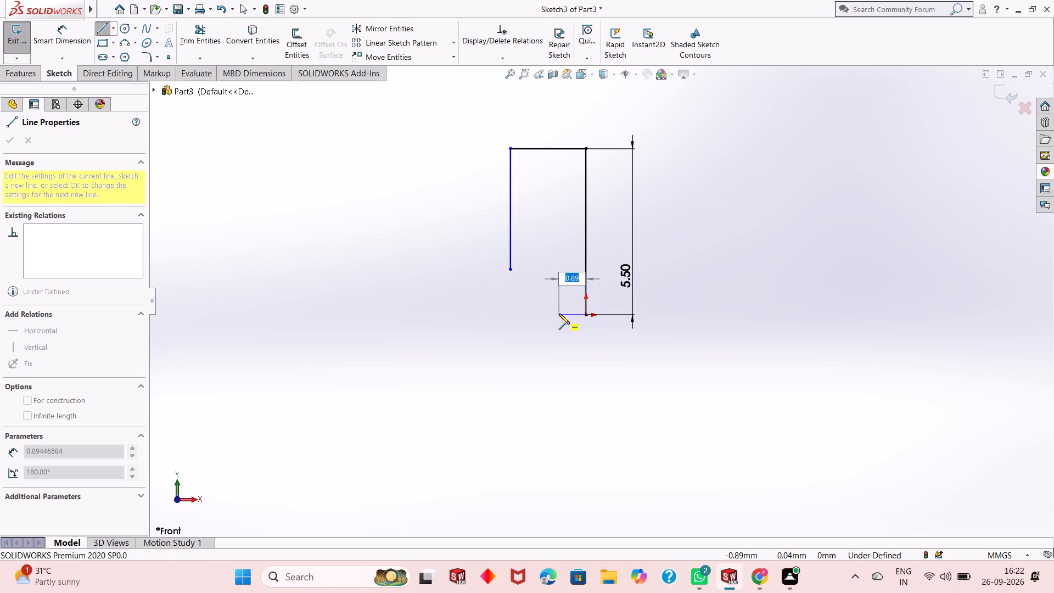
text(1.5)
key(Return)
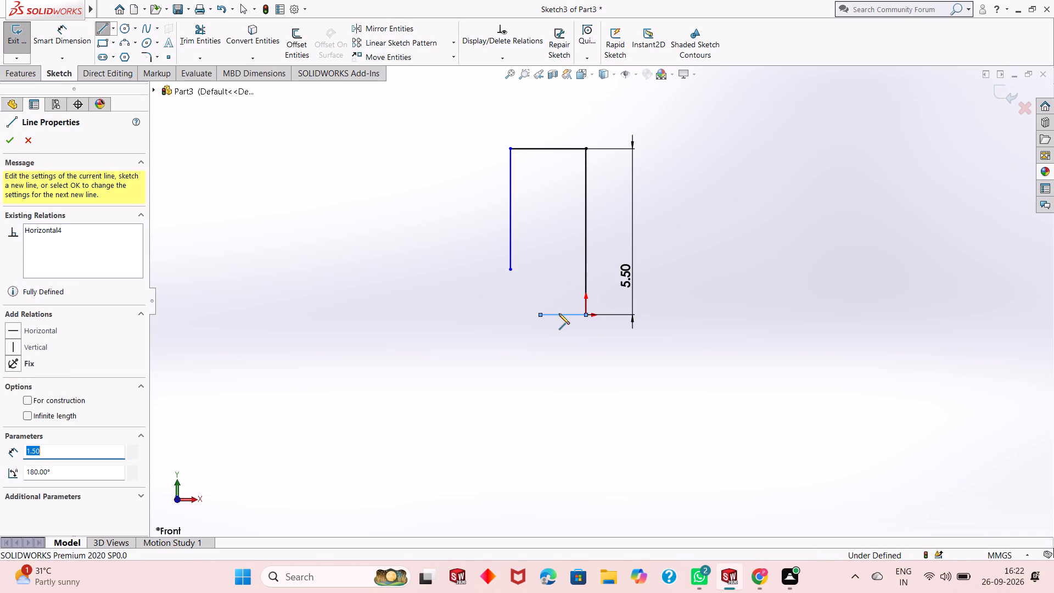
key(Escape)
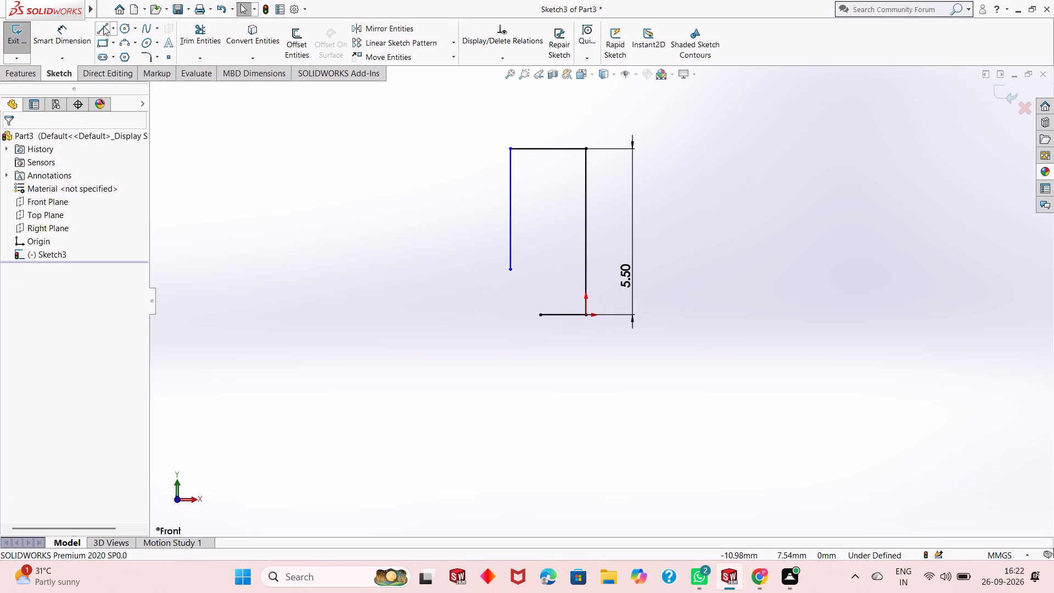
Dimension the bottom line's length as 1 mm, placing the dimension below the profile.
click(72, 32)
click(553, 317)
click(559, 357)
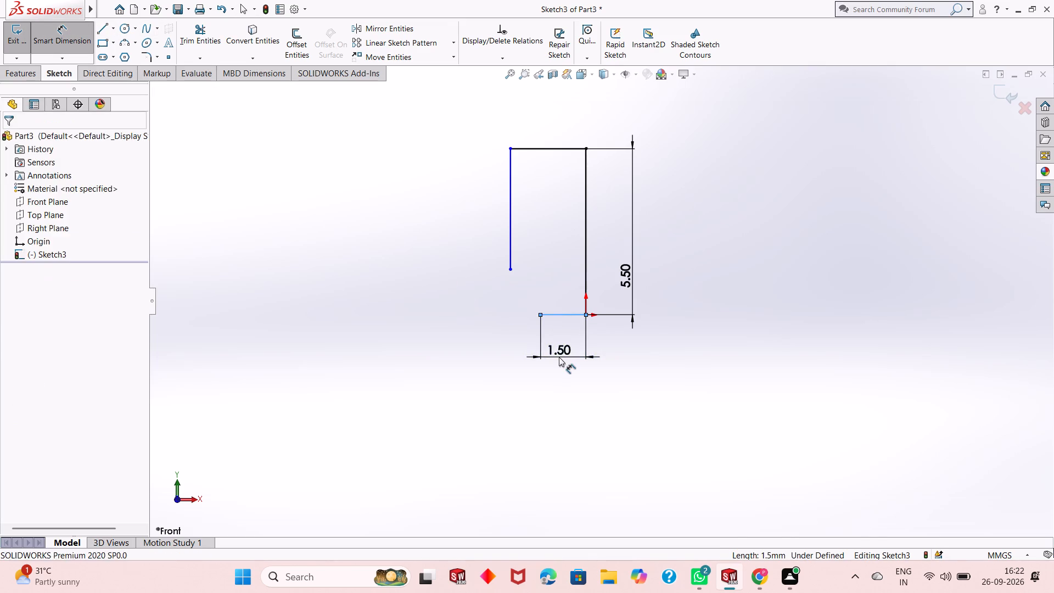
key(1)
key(Return)
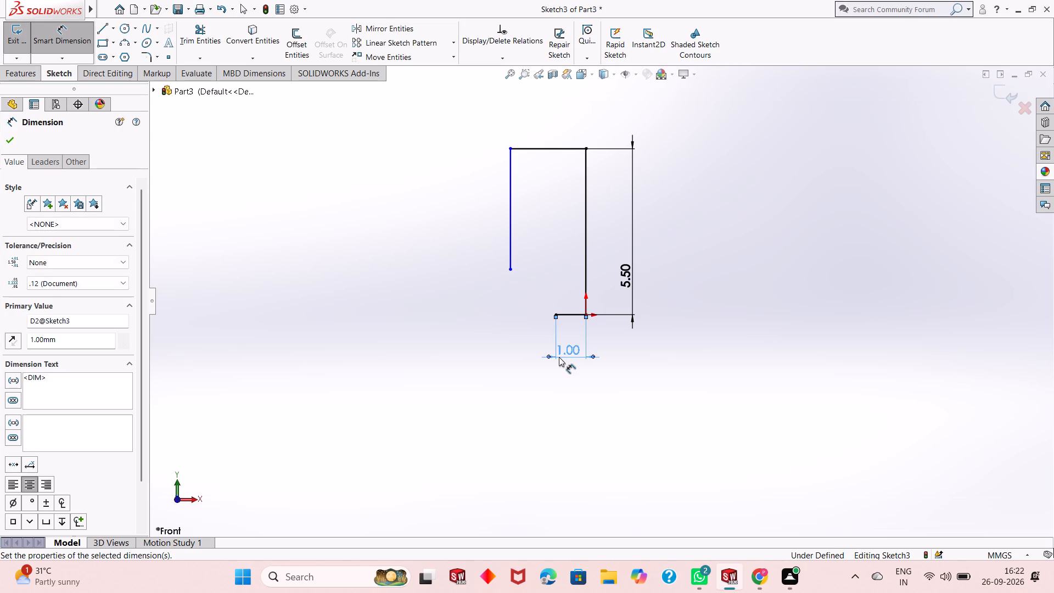
Dimension the profile's top line as 2.50 mm, placed above it.
click(547, 144)
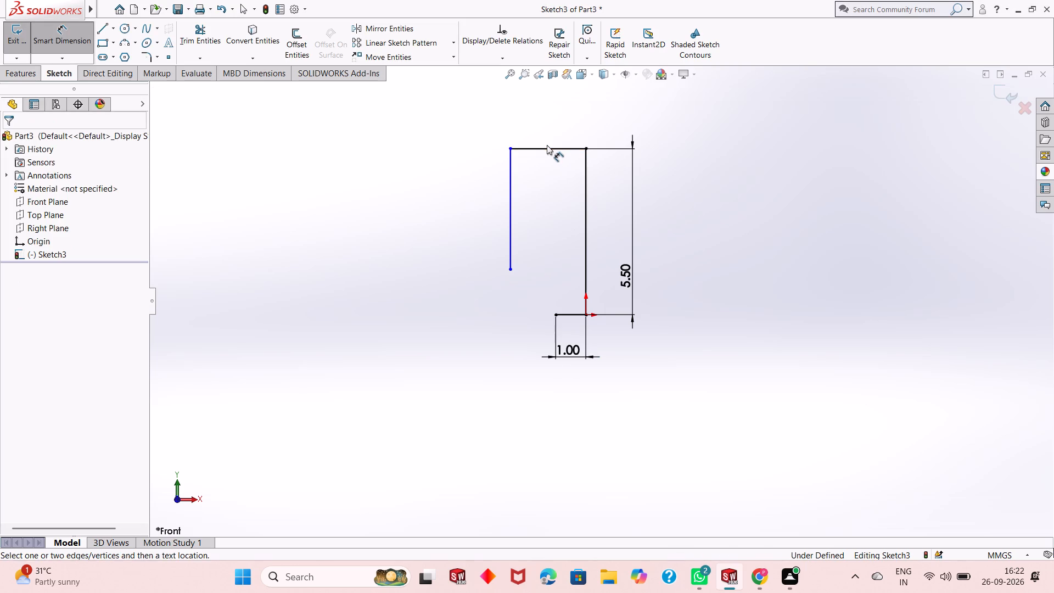
click(547, 147)
click(553, 128)
key(Return)
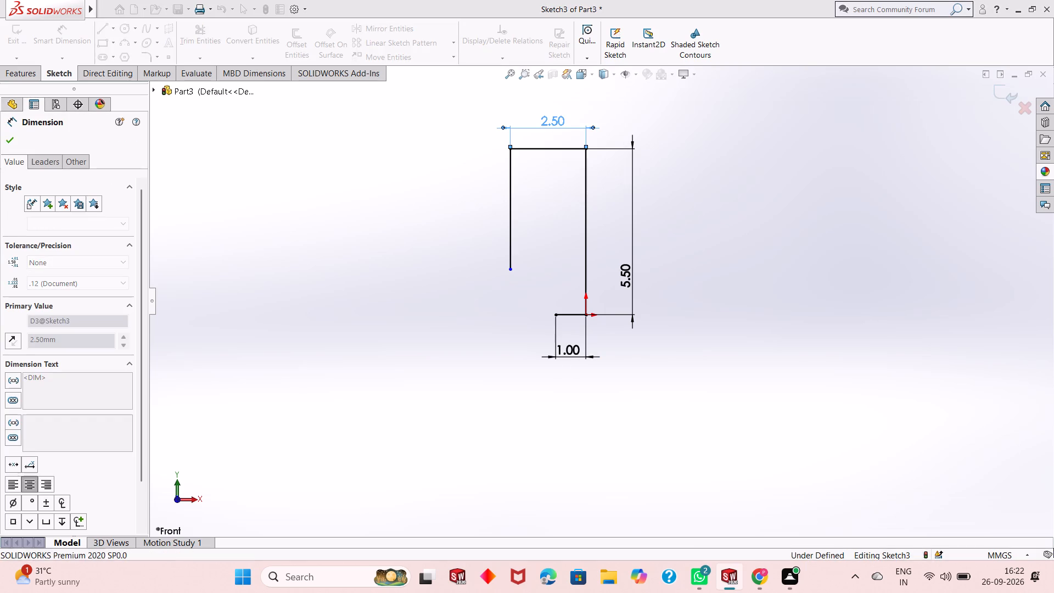
click(9, 141)
Close the profile with a 1.5 mm radius three-point arc from the side line's lower end to the bottom line's free end, tangent to both.
click(123, 38)
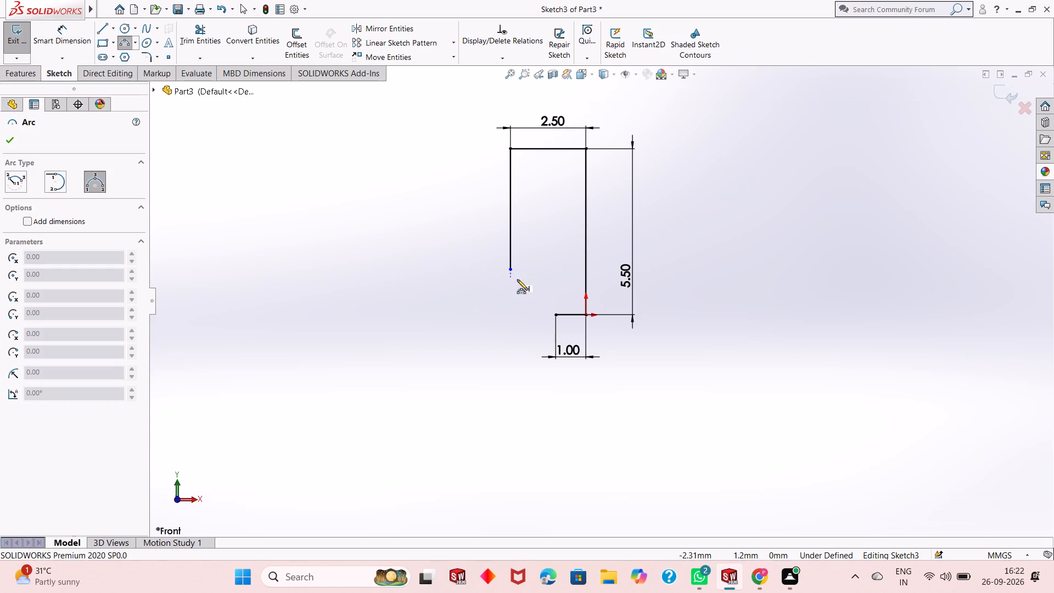
click(512, 268)
click(557, 316)
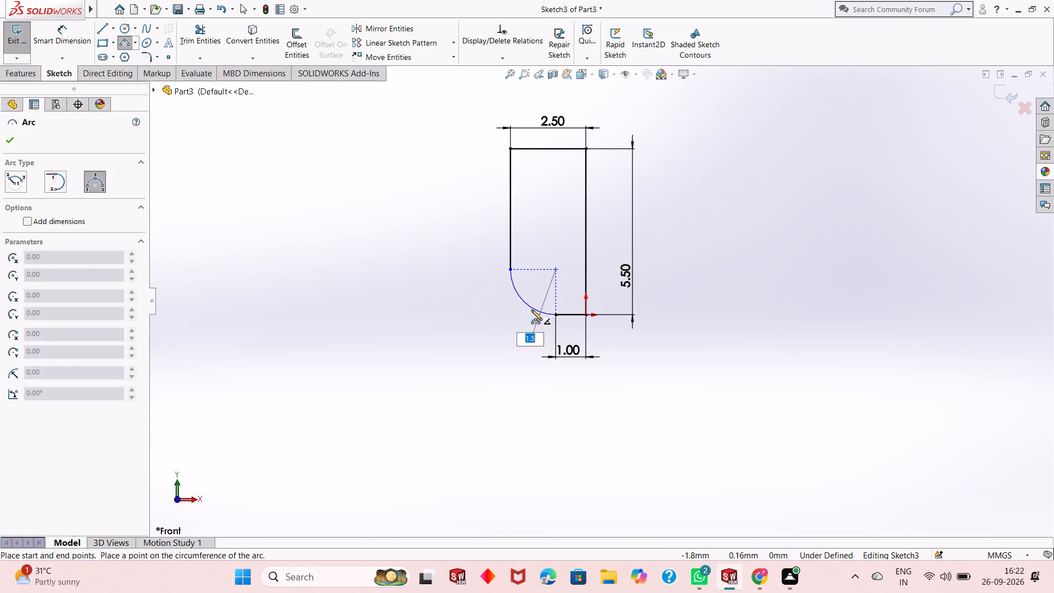
click(531, 310)
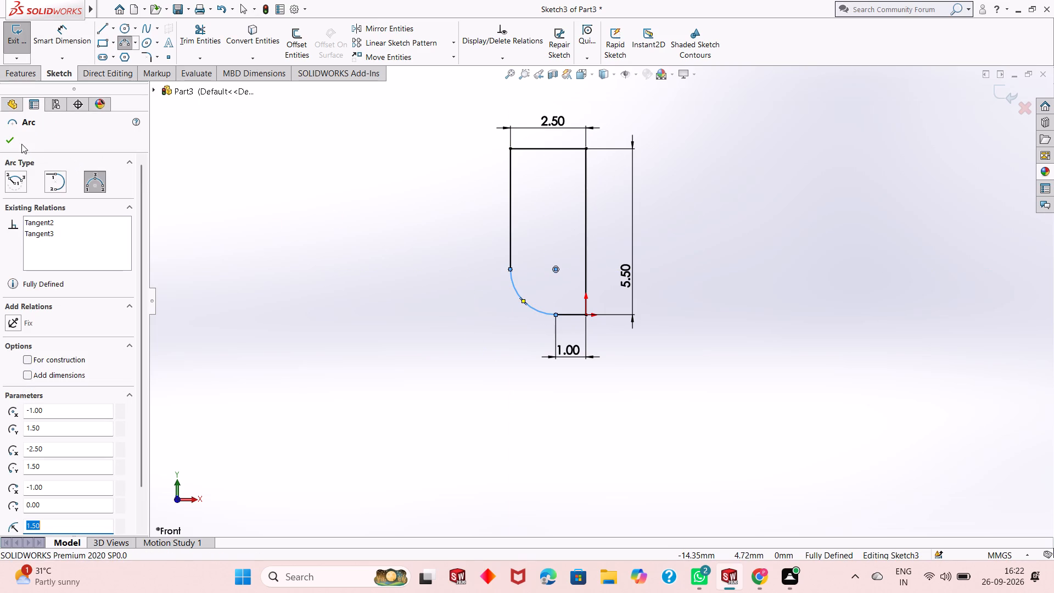
click(14, 144)
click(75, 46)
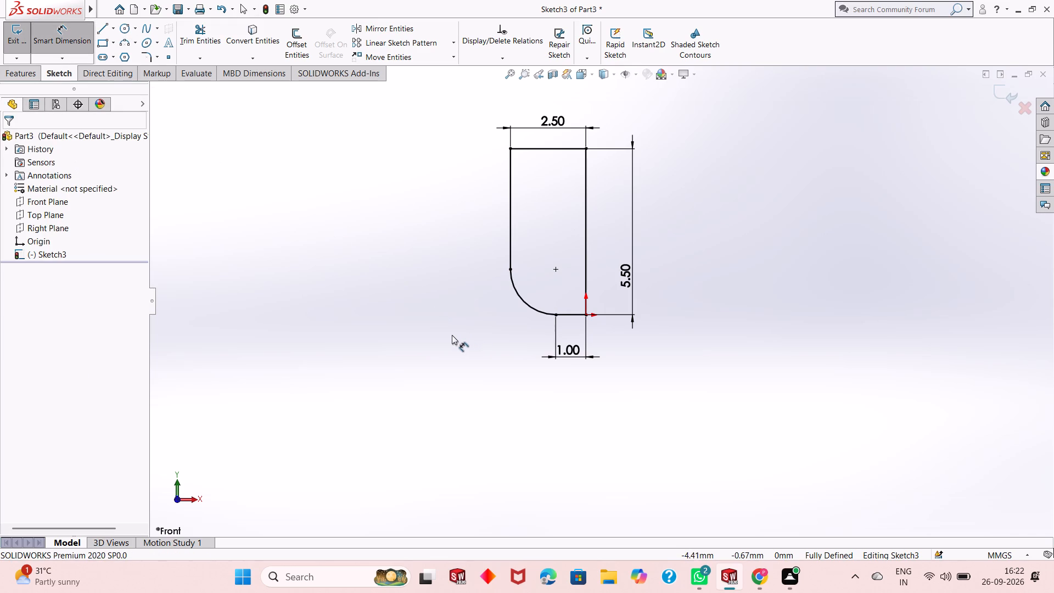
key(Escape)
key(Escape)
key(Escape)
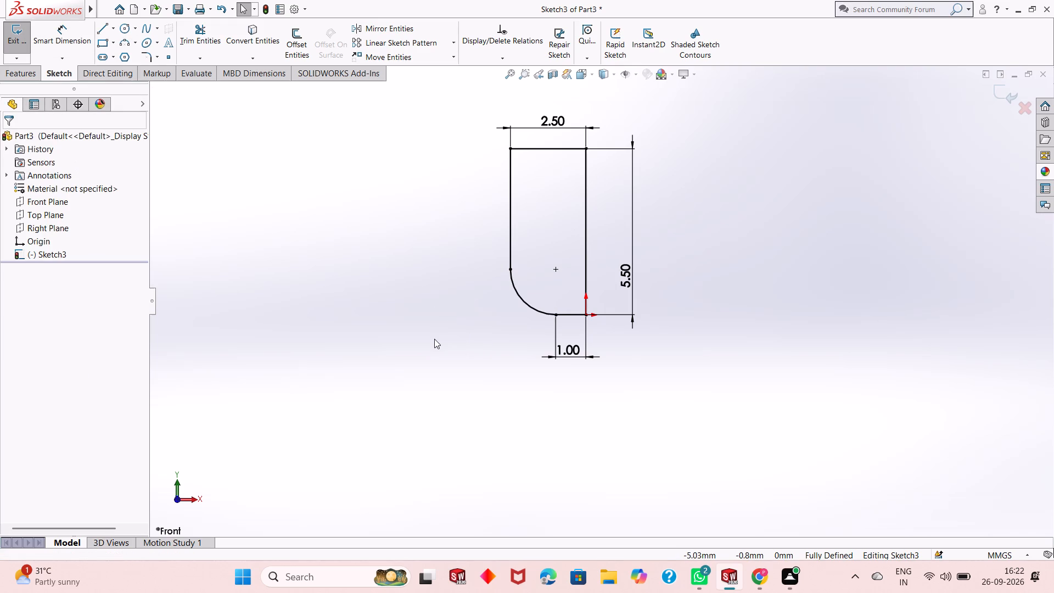
Revolve the closed profile 360 degrees about the 5.50 mm vertical line through the origin.
scroll(537, 265, up, 2)
scroll(612, 253, down, 2)
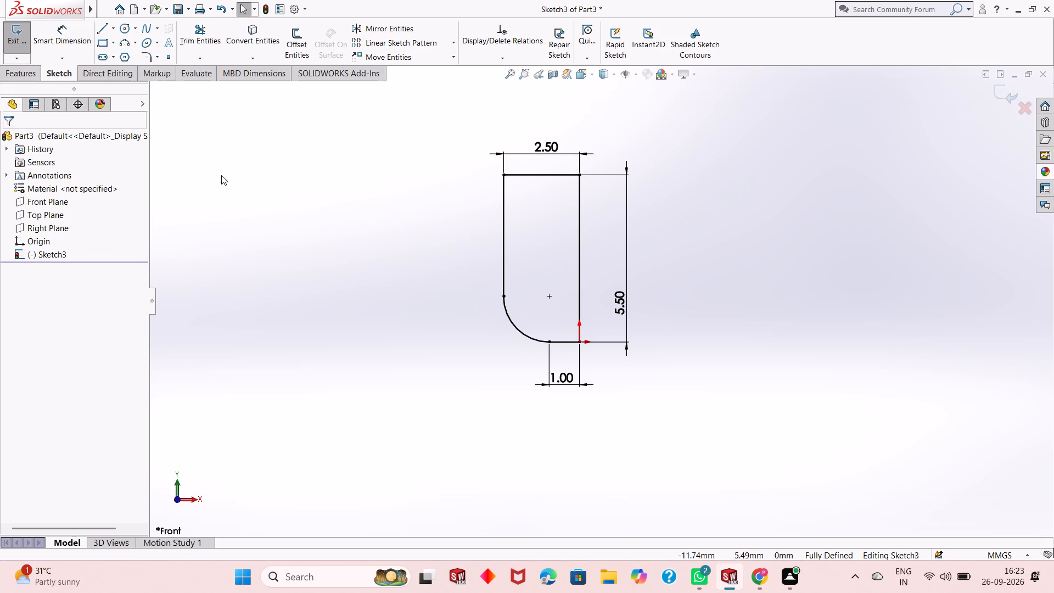
click(13, 75)
click(53, 43)
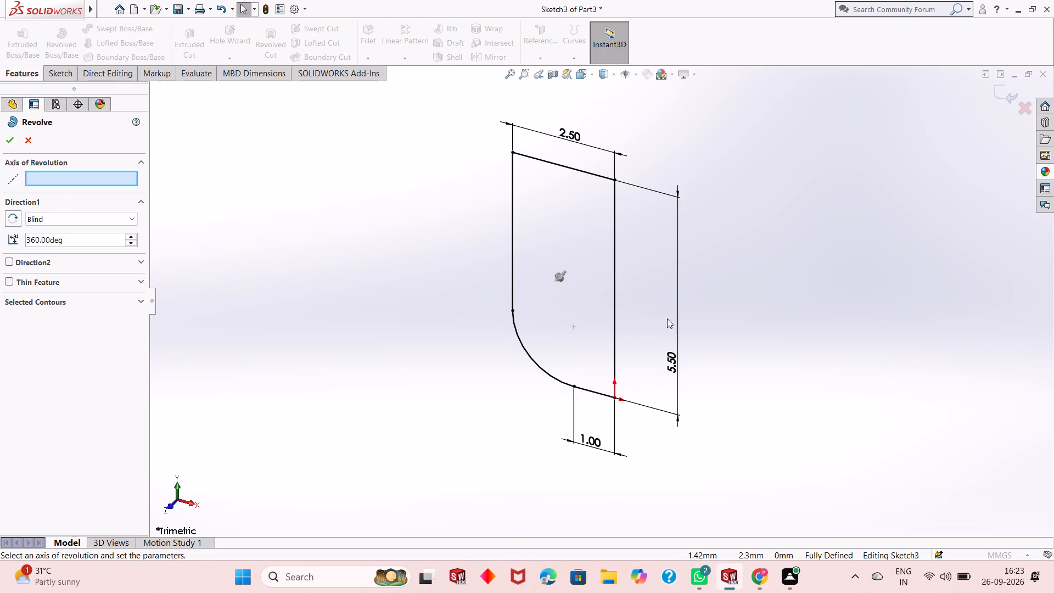
click(615, 286)
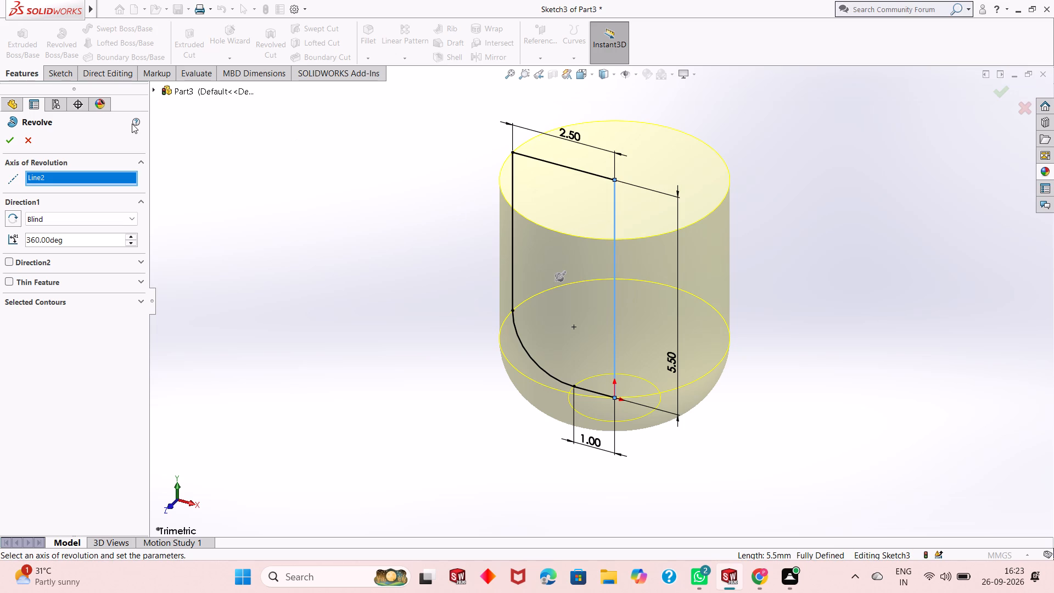
click(7, 139)
click(332, 223)
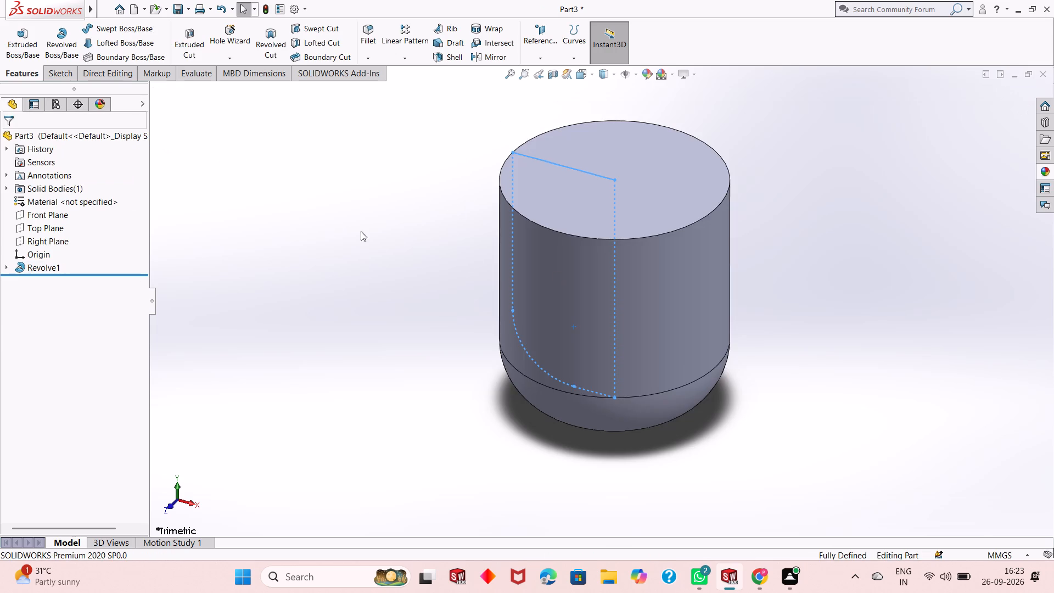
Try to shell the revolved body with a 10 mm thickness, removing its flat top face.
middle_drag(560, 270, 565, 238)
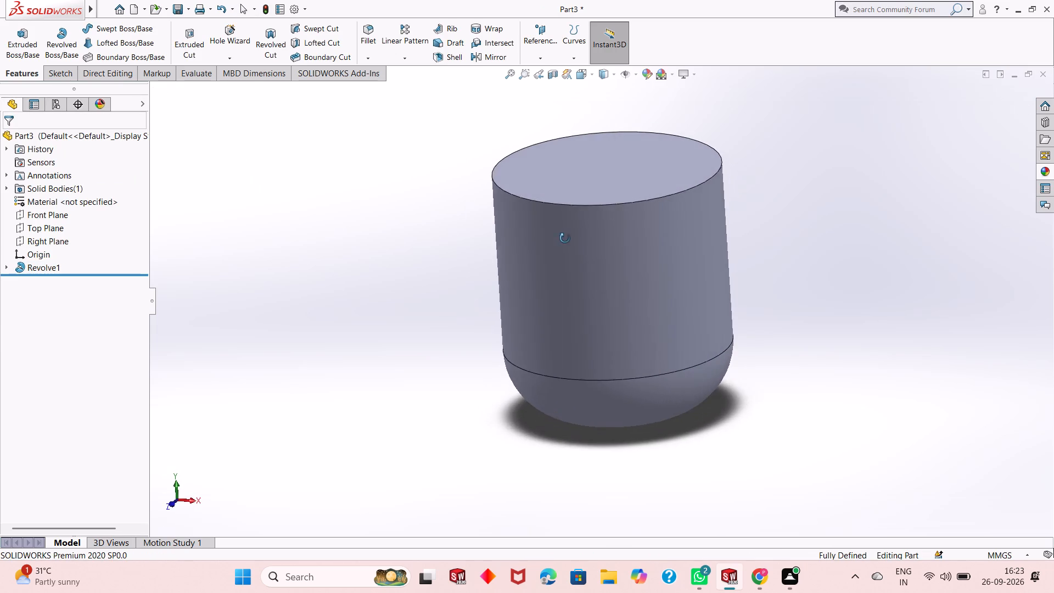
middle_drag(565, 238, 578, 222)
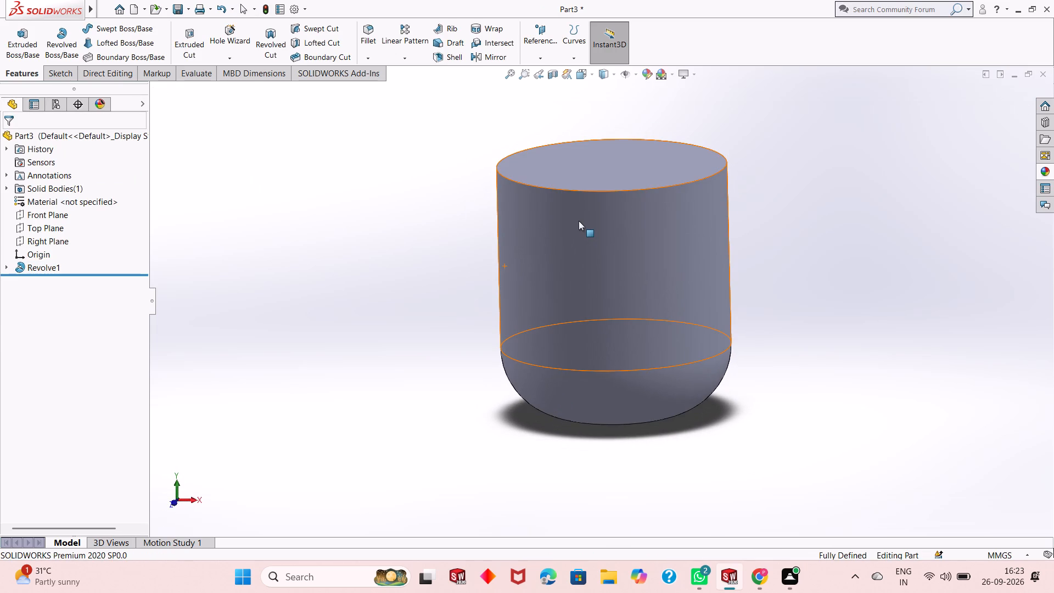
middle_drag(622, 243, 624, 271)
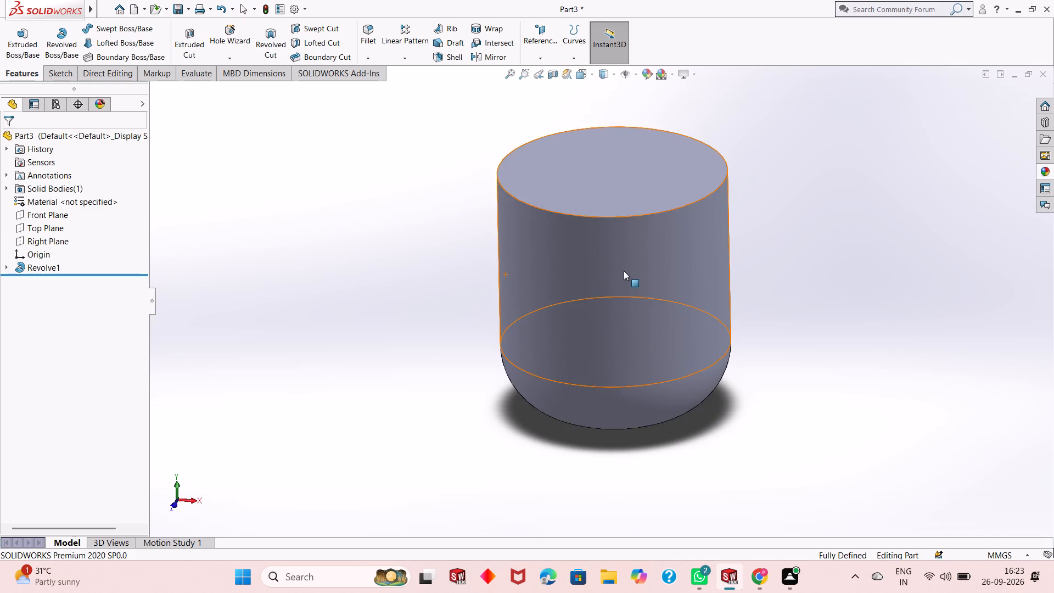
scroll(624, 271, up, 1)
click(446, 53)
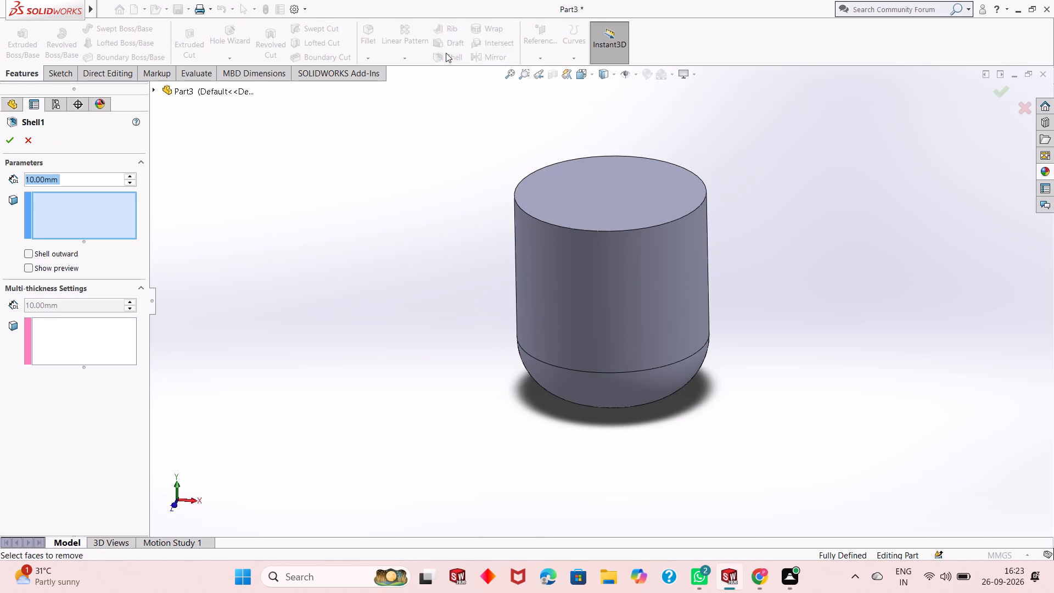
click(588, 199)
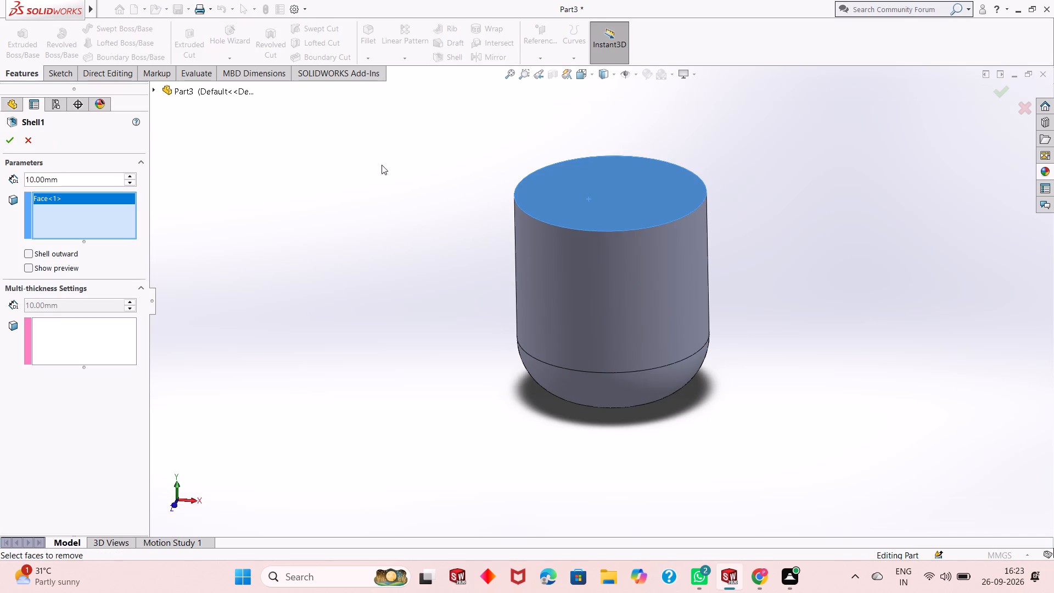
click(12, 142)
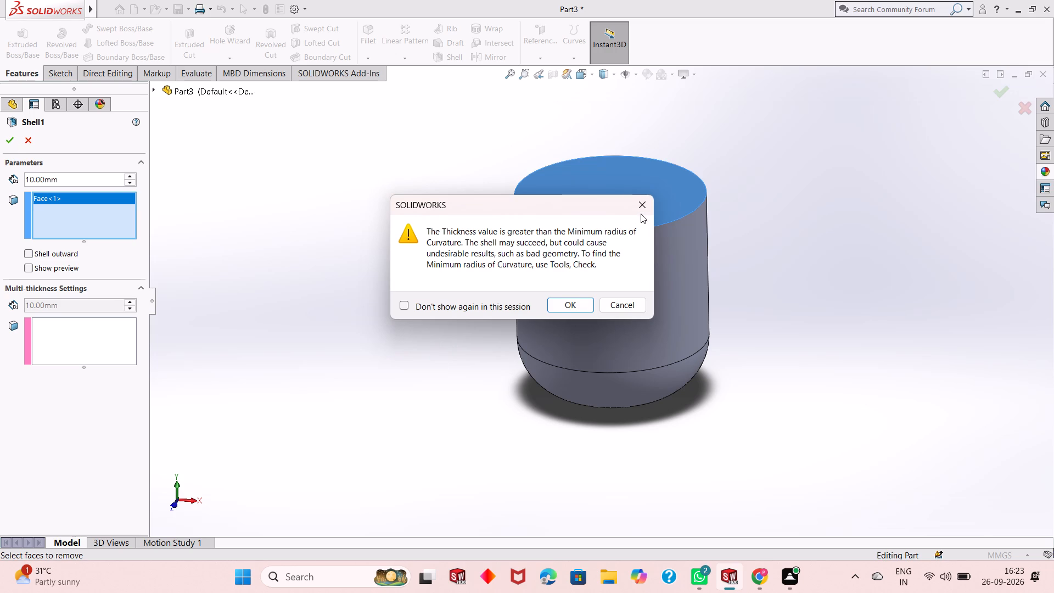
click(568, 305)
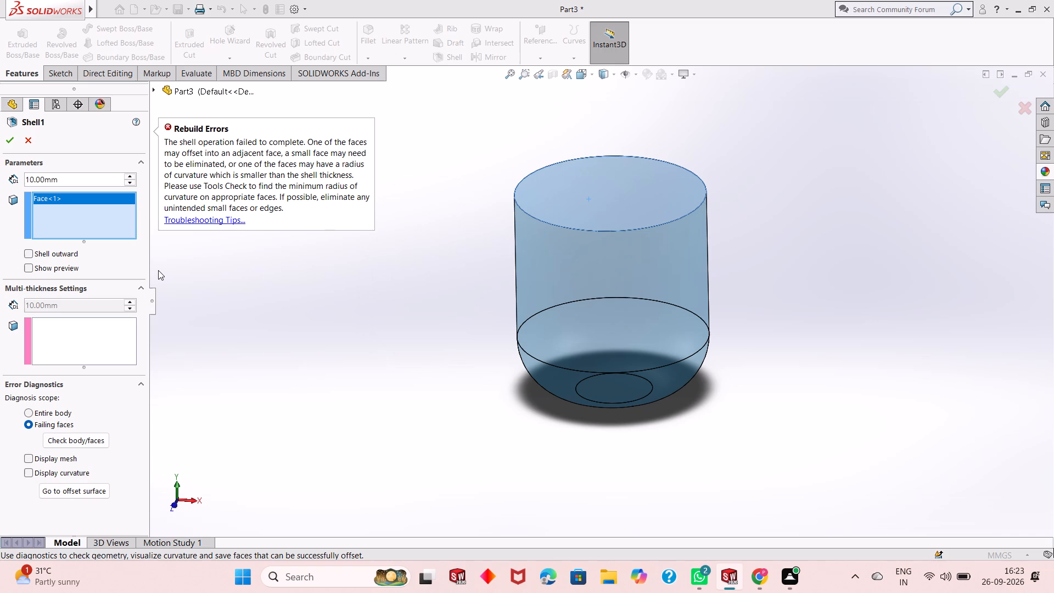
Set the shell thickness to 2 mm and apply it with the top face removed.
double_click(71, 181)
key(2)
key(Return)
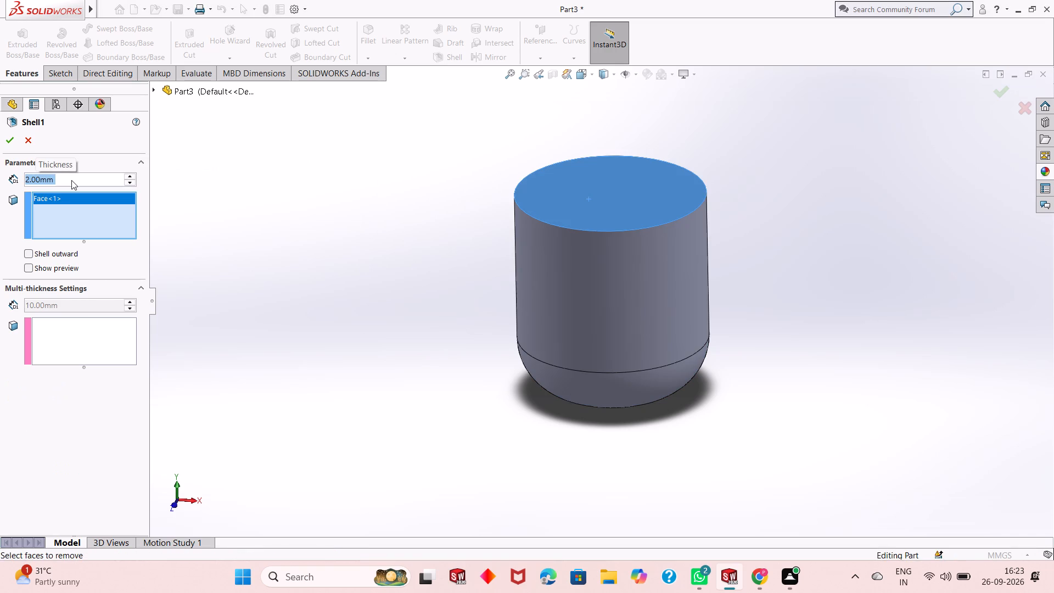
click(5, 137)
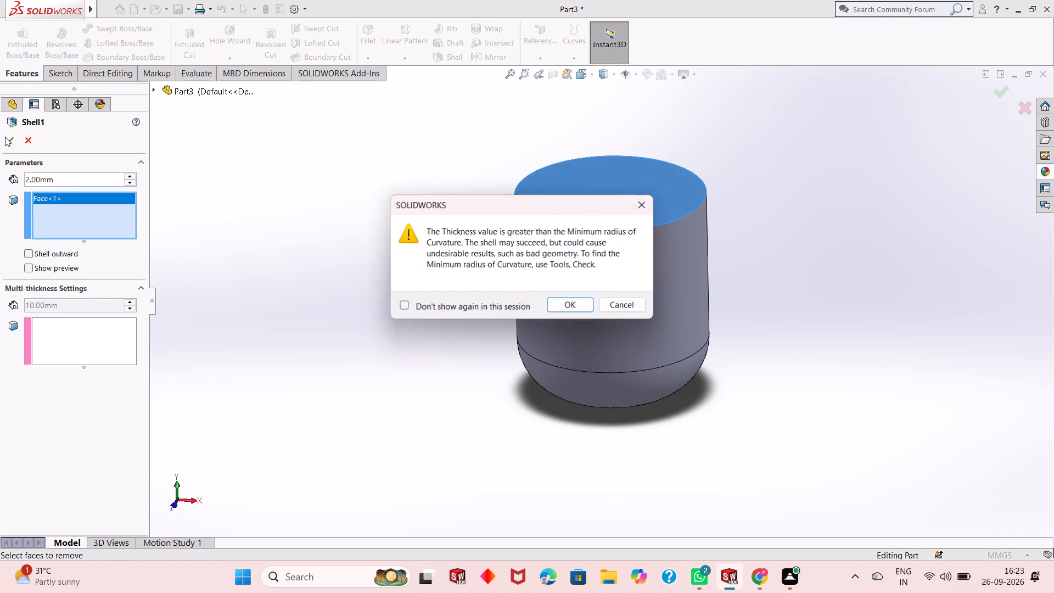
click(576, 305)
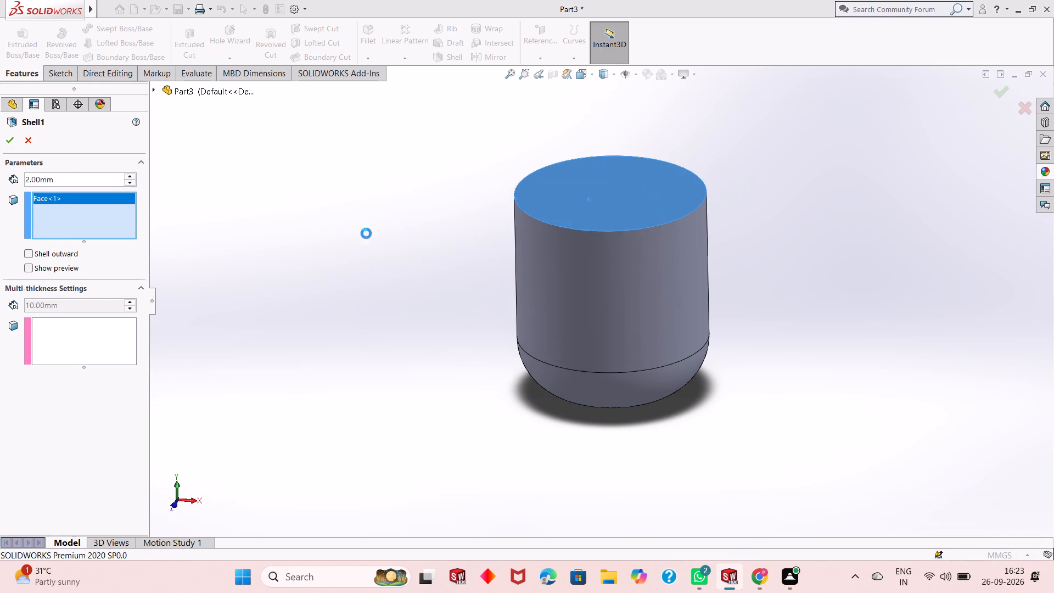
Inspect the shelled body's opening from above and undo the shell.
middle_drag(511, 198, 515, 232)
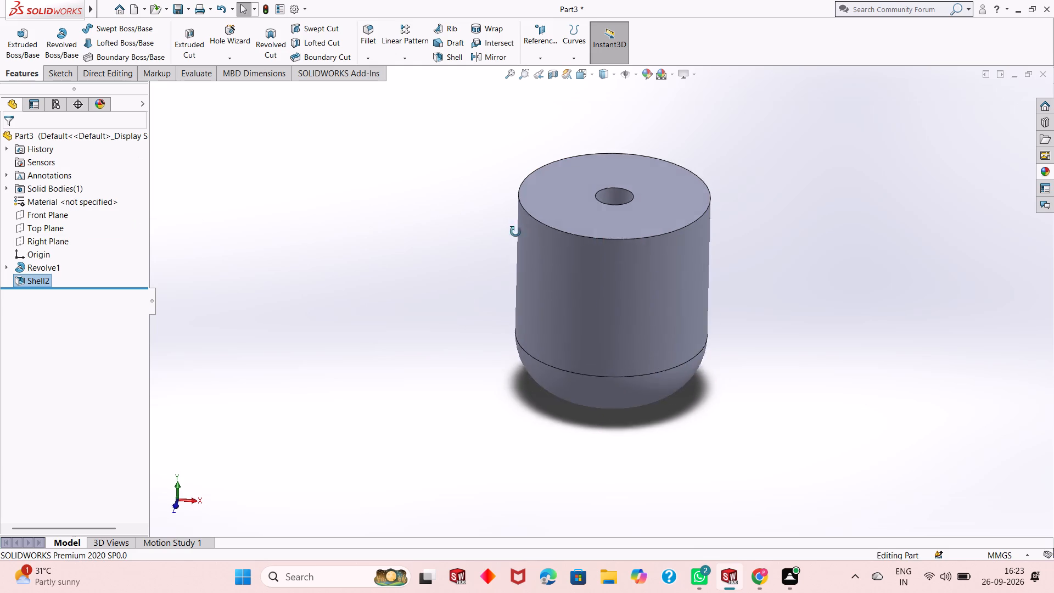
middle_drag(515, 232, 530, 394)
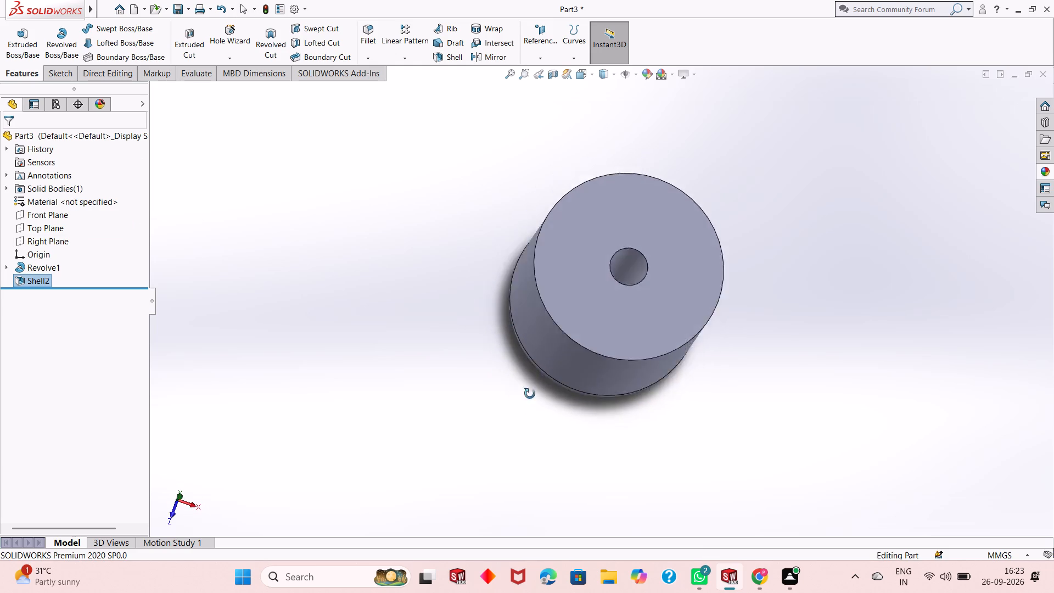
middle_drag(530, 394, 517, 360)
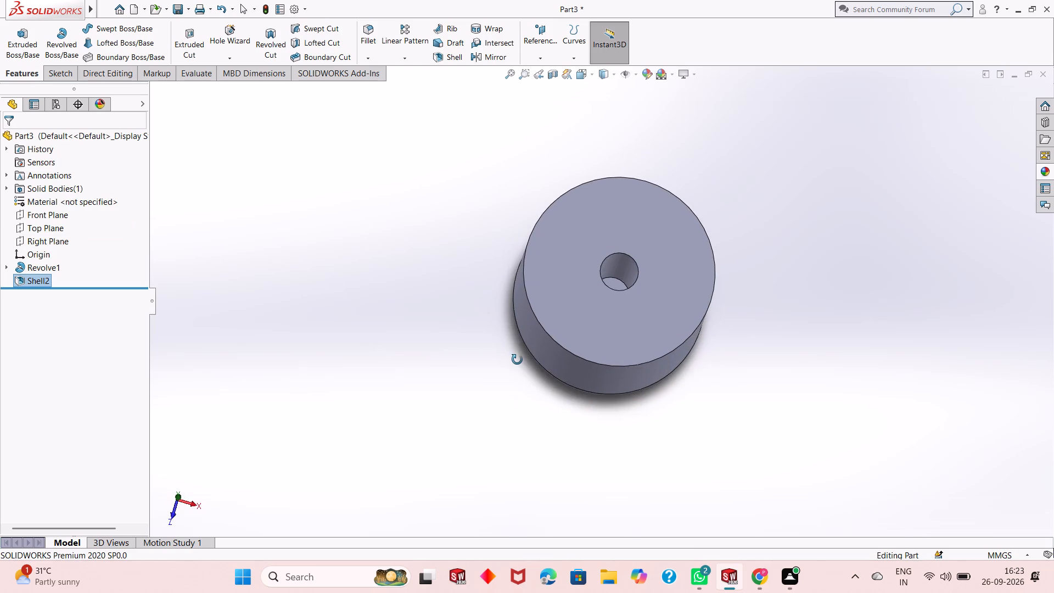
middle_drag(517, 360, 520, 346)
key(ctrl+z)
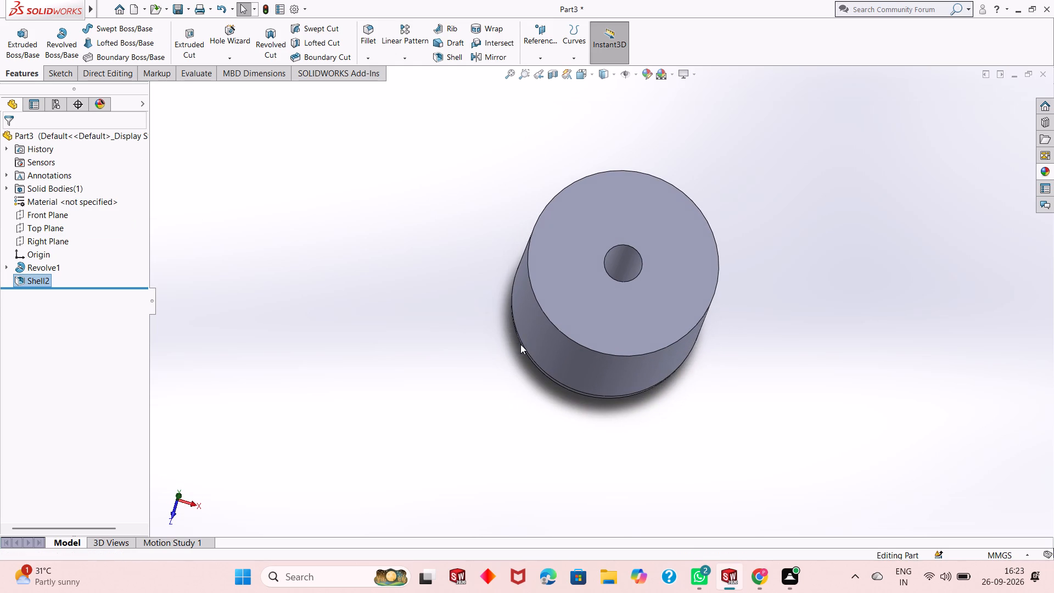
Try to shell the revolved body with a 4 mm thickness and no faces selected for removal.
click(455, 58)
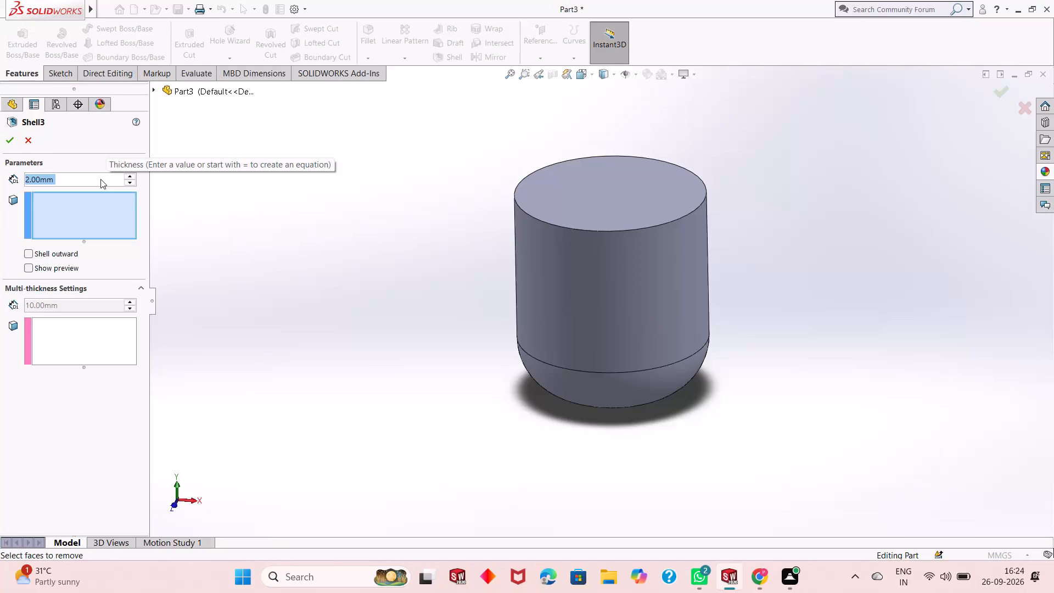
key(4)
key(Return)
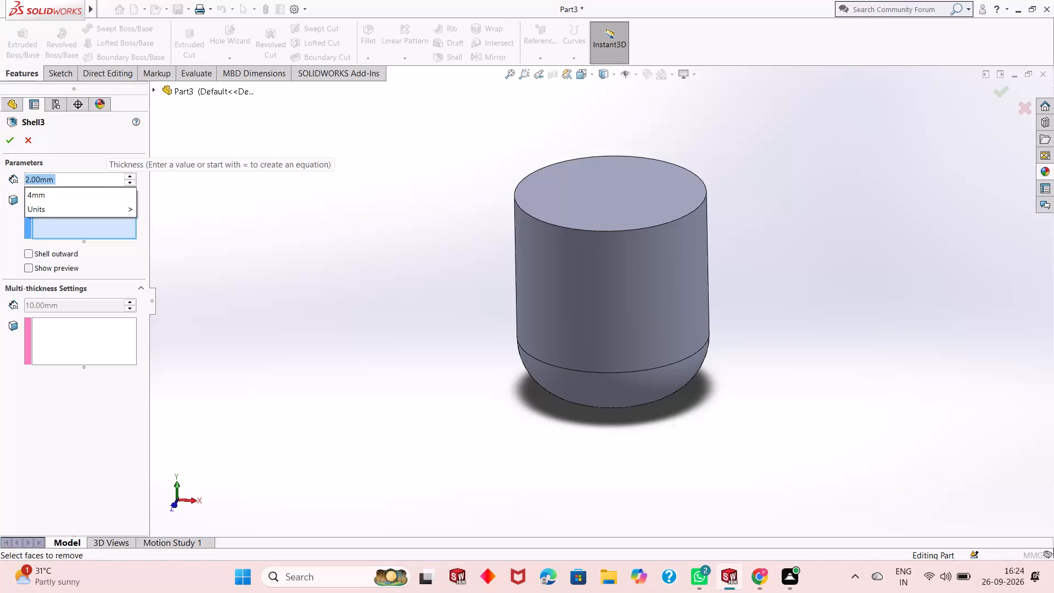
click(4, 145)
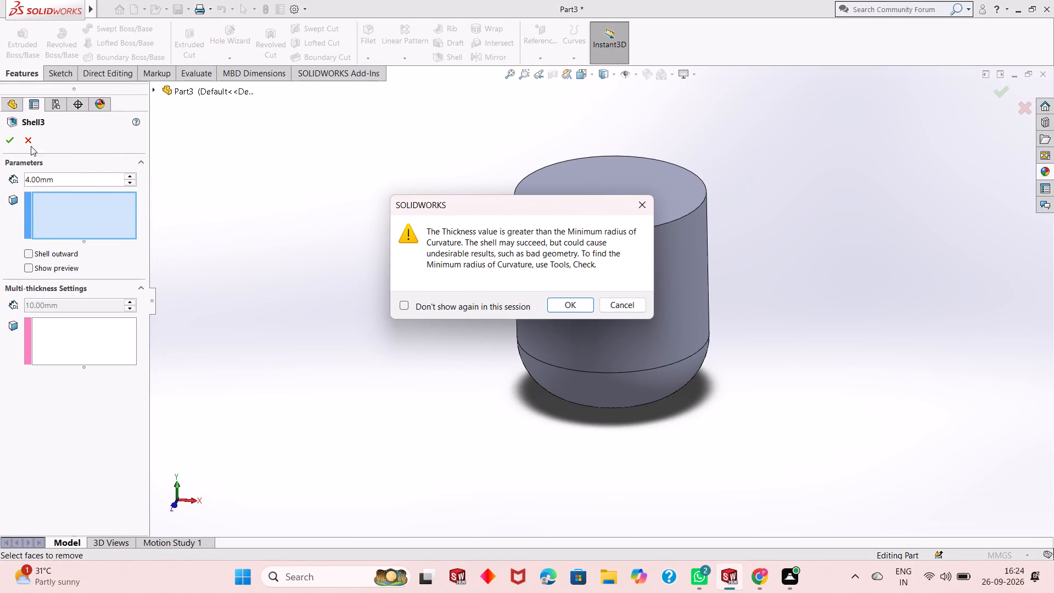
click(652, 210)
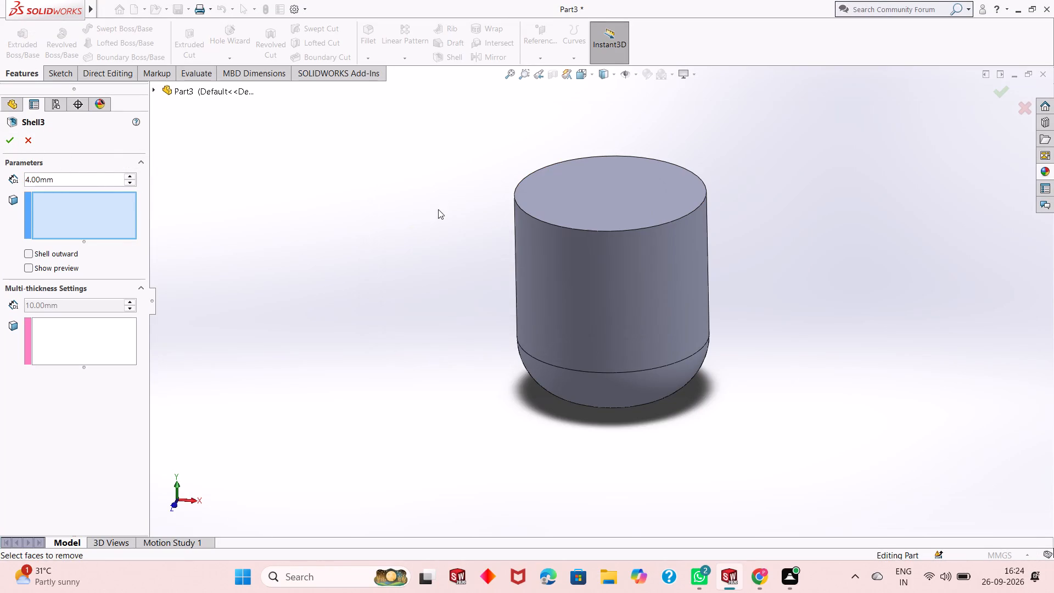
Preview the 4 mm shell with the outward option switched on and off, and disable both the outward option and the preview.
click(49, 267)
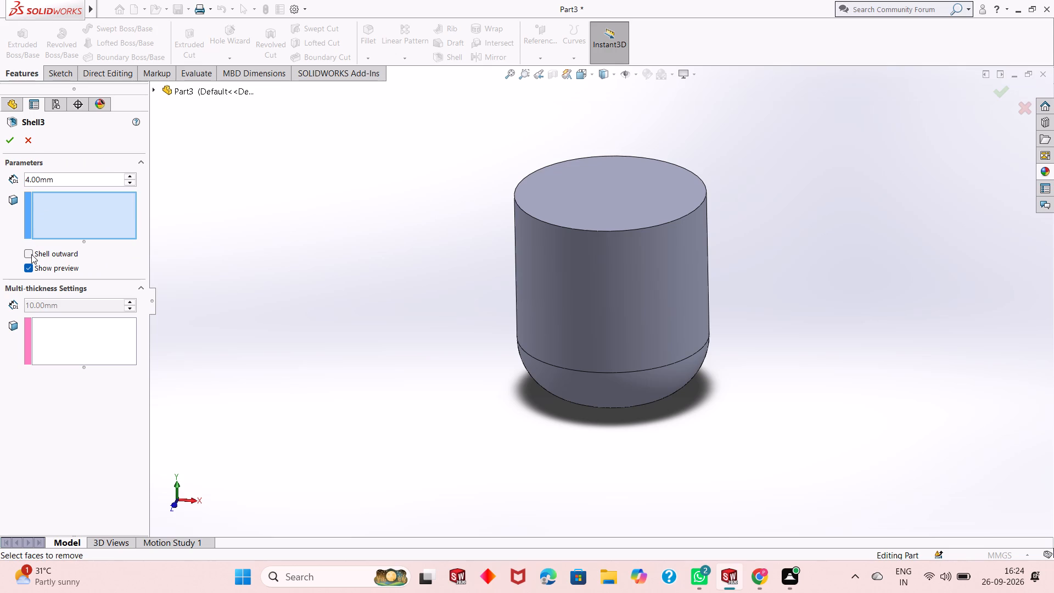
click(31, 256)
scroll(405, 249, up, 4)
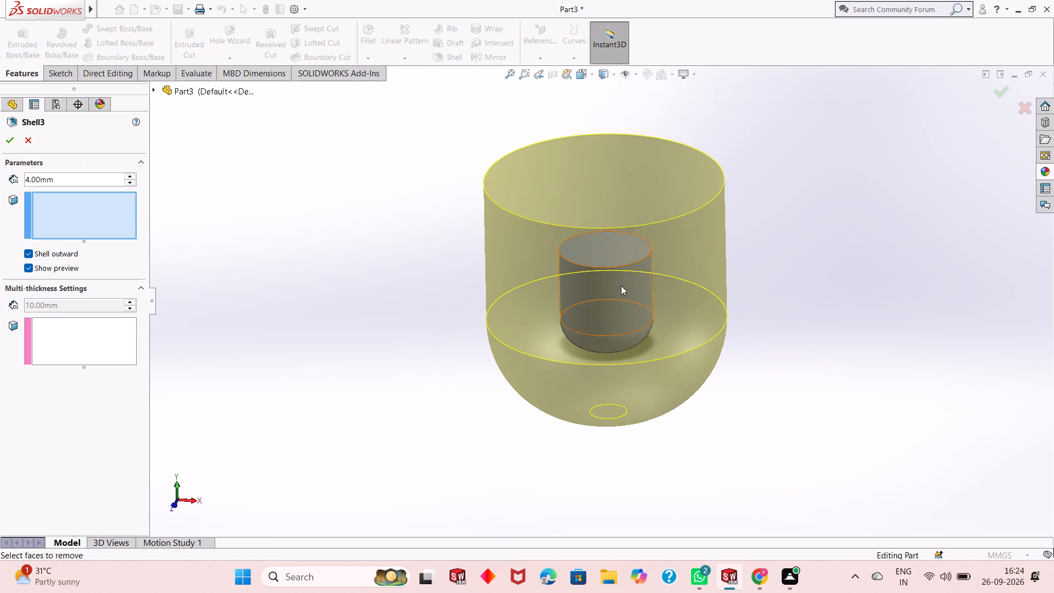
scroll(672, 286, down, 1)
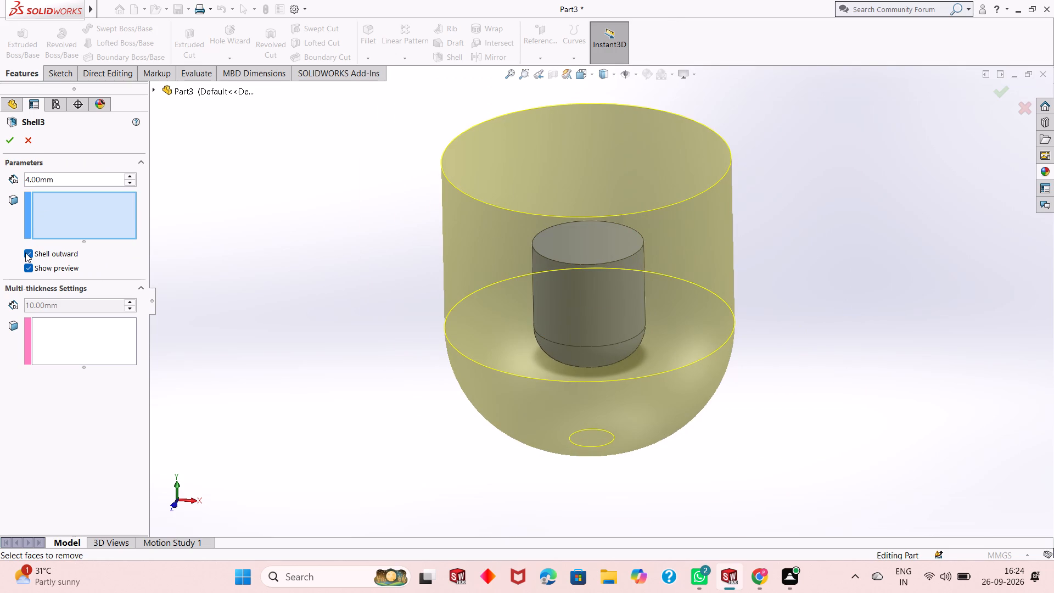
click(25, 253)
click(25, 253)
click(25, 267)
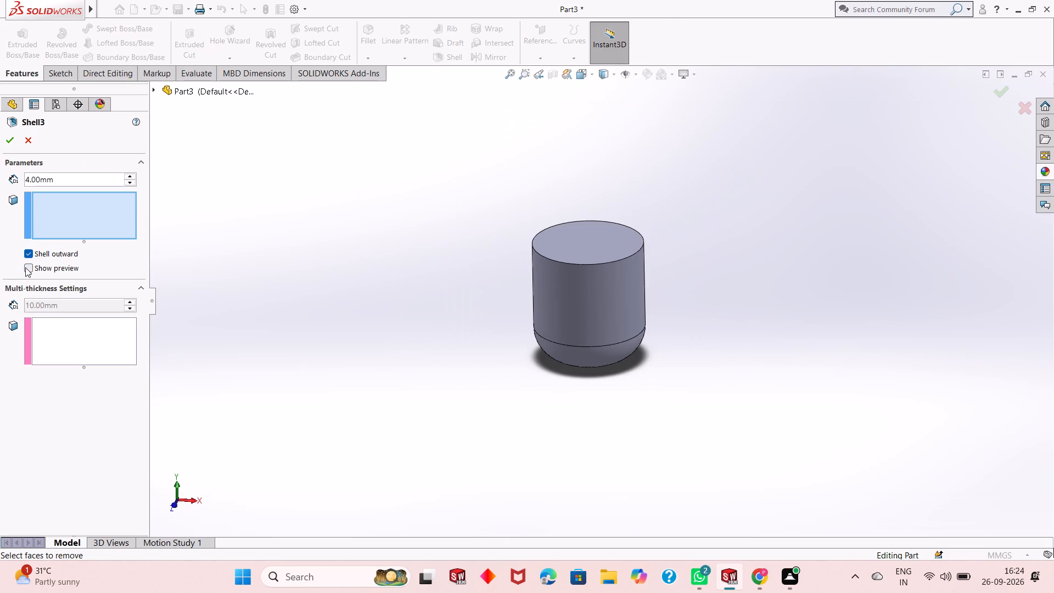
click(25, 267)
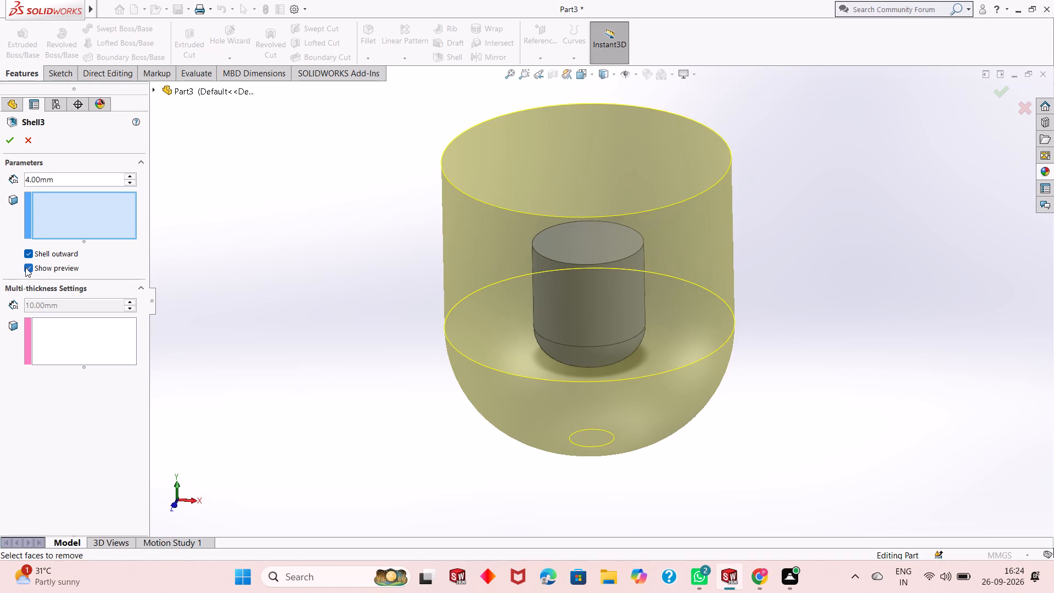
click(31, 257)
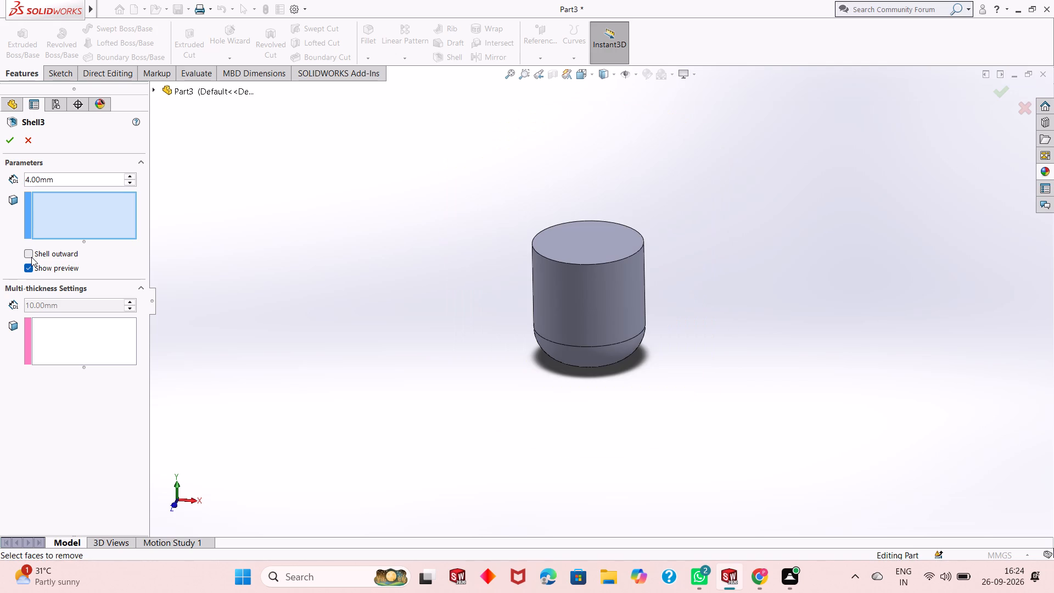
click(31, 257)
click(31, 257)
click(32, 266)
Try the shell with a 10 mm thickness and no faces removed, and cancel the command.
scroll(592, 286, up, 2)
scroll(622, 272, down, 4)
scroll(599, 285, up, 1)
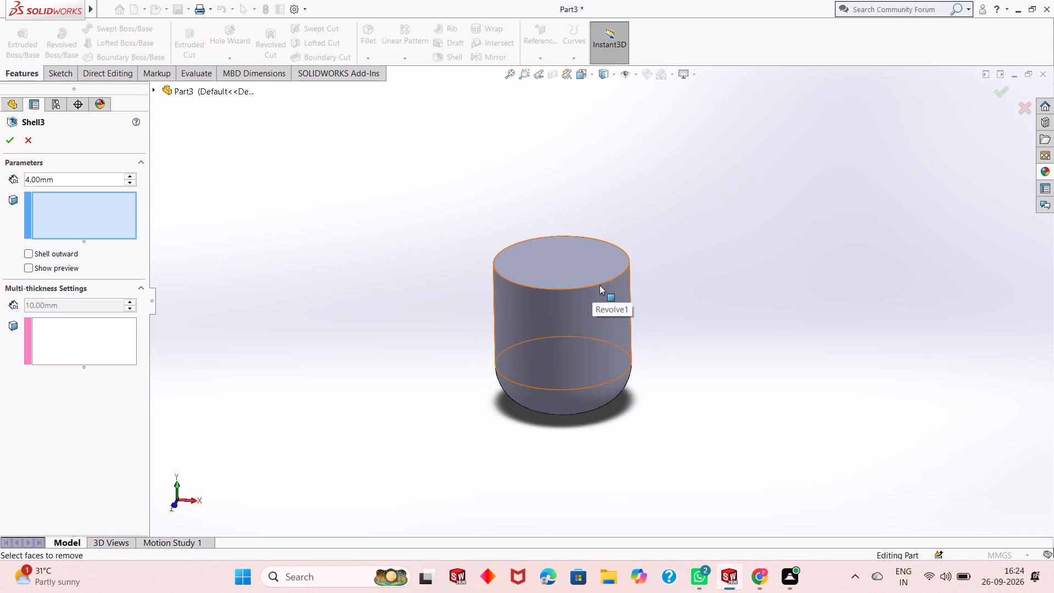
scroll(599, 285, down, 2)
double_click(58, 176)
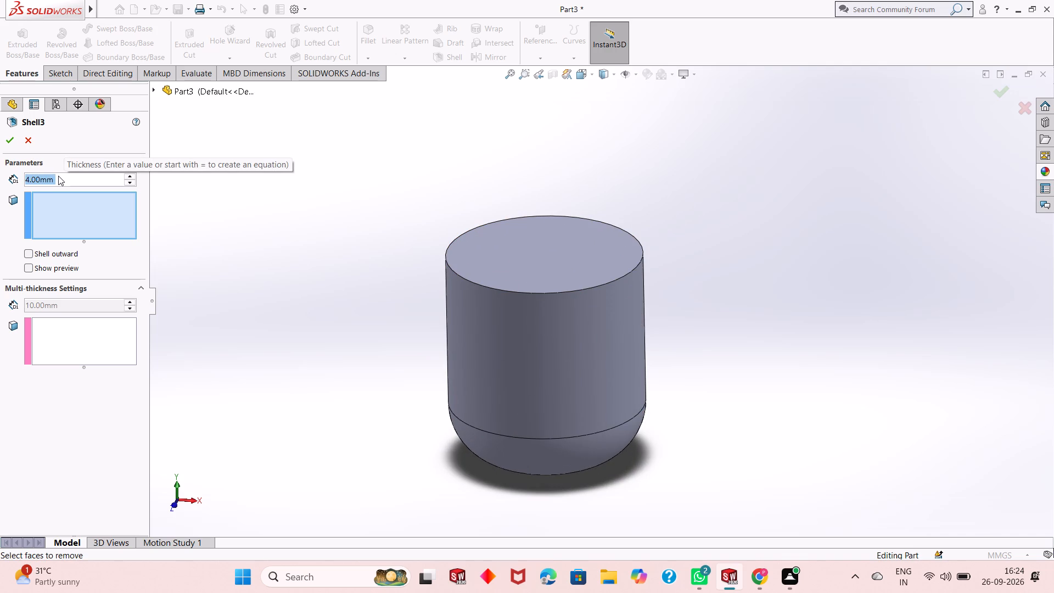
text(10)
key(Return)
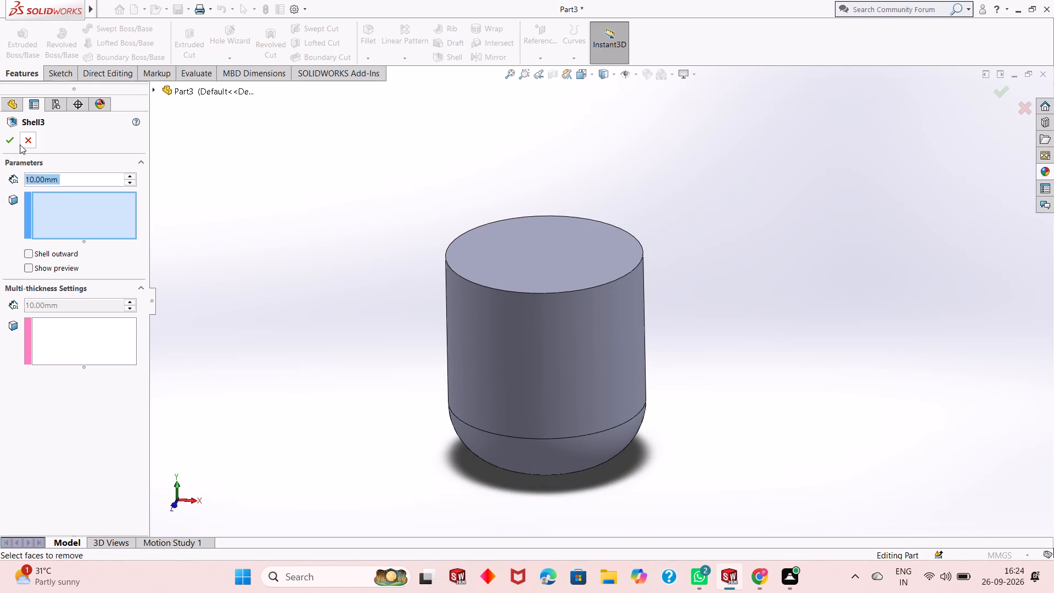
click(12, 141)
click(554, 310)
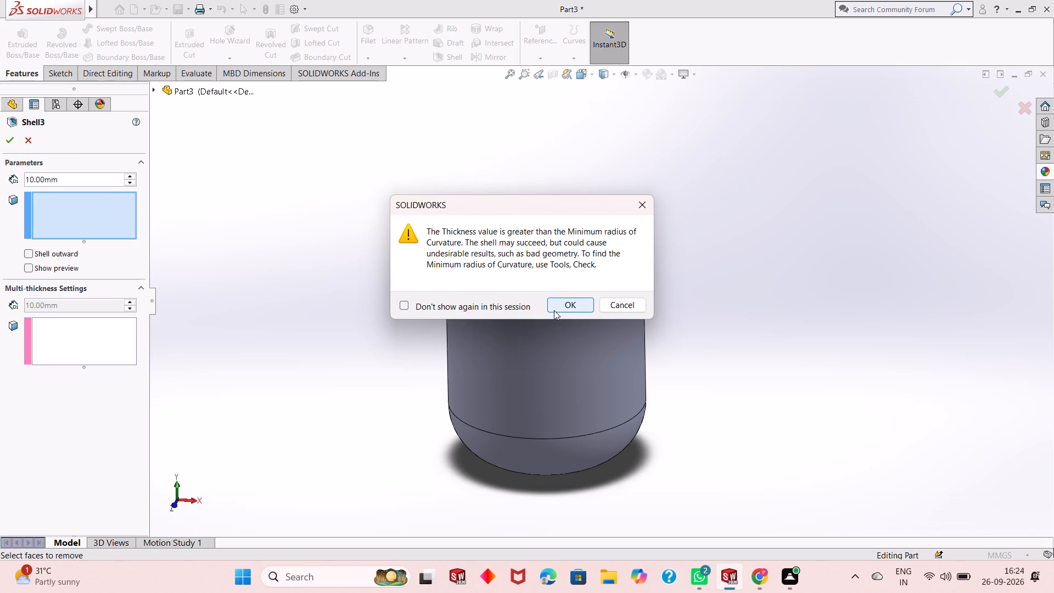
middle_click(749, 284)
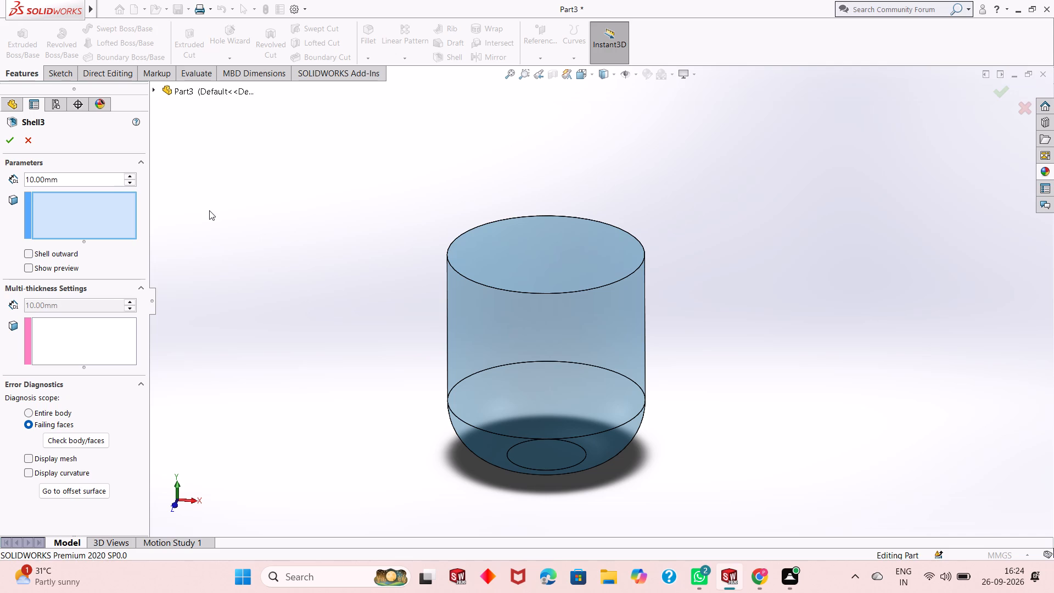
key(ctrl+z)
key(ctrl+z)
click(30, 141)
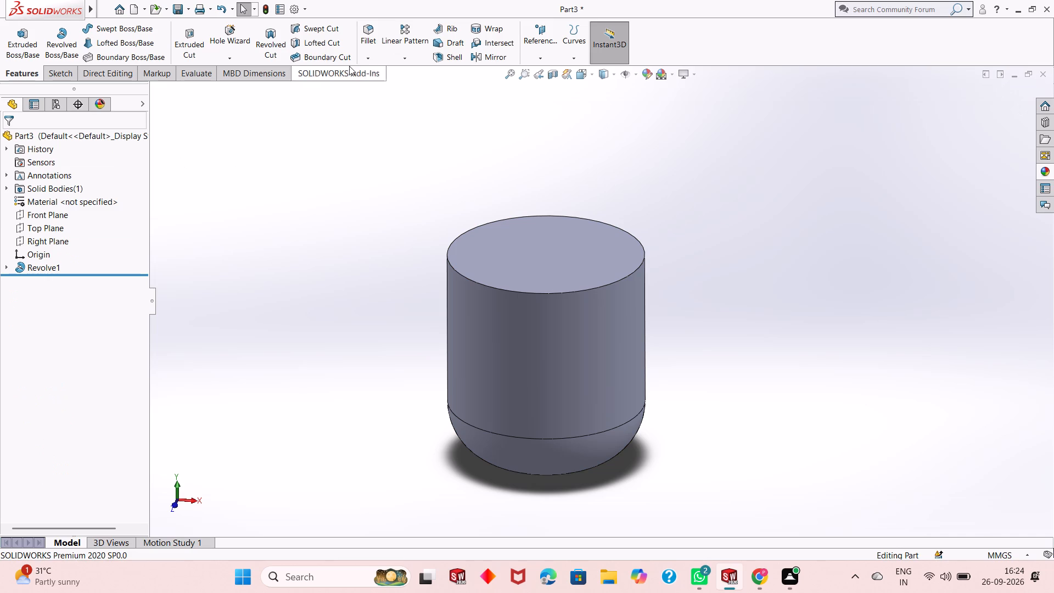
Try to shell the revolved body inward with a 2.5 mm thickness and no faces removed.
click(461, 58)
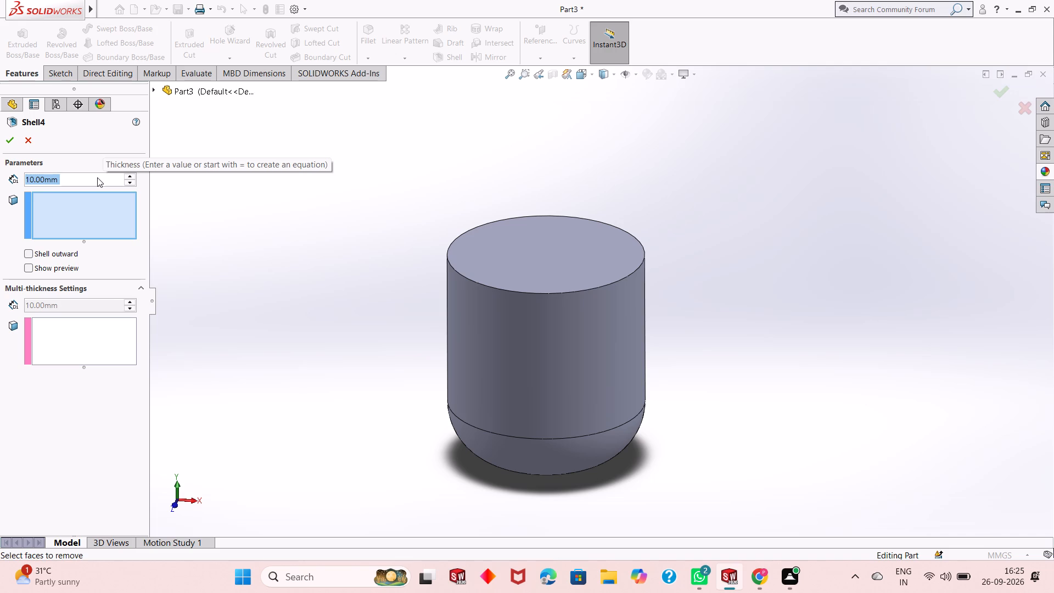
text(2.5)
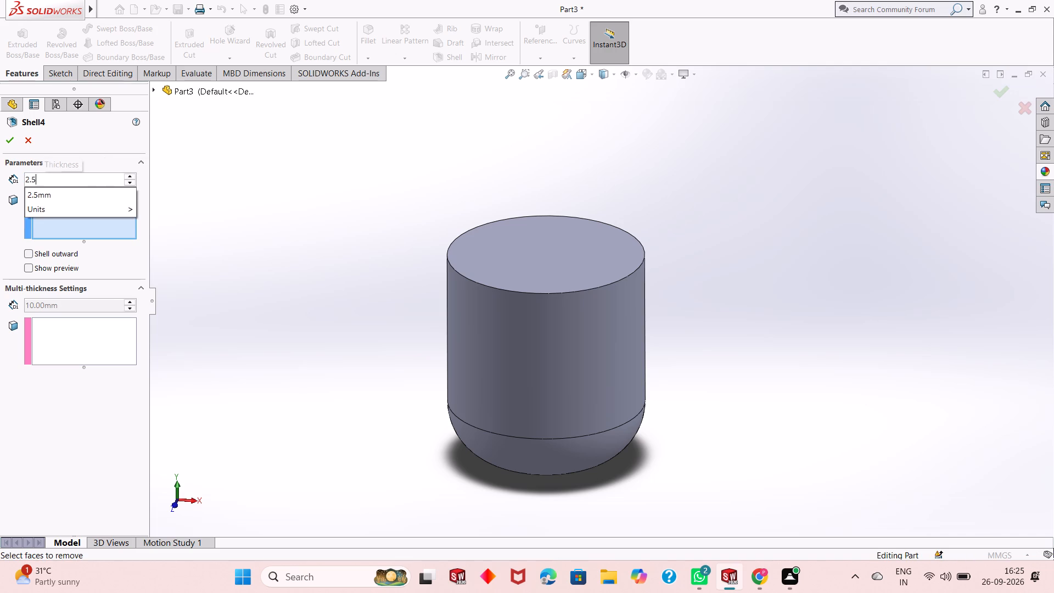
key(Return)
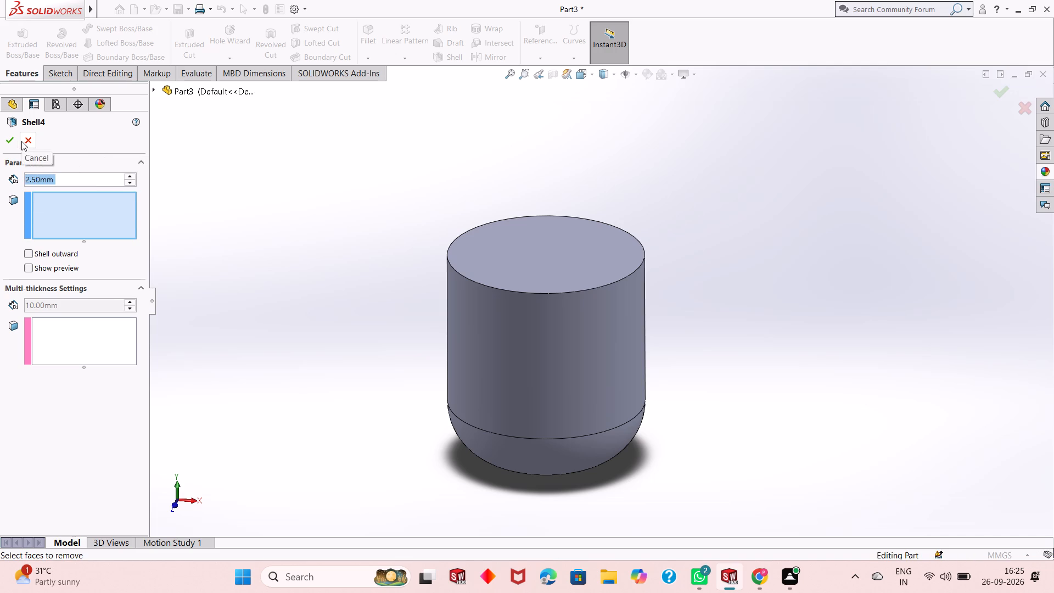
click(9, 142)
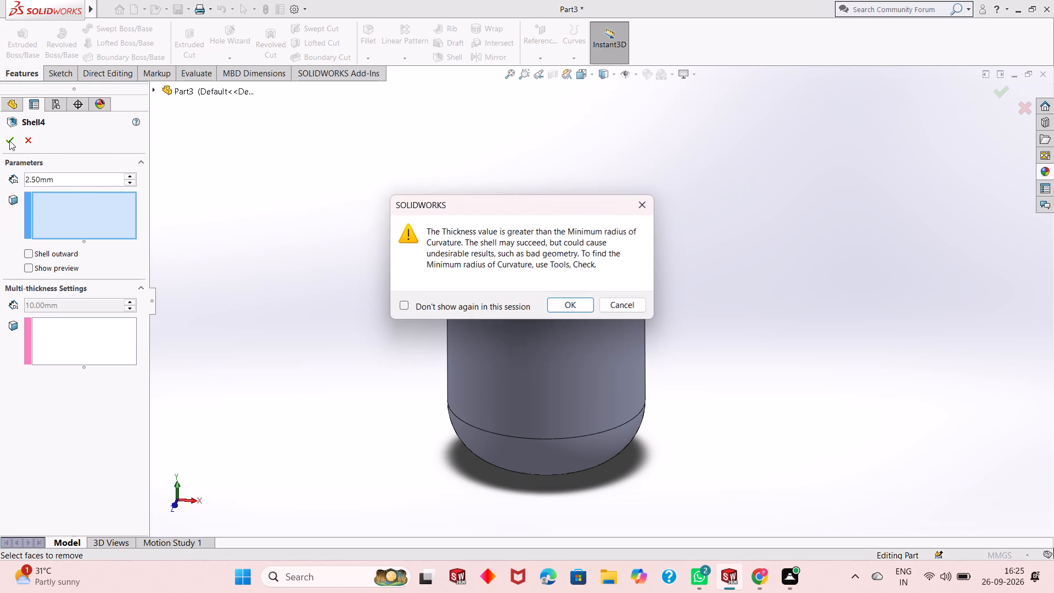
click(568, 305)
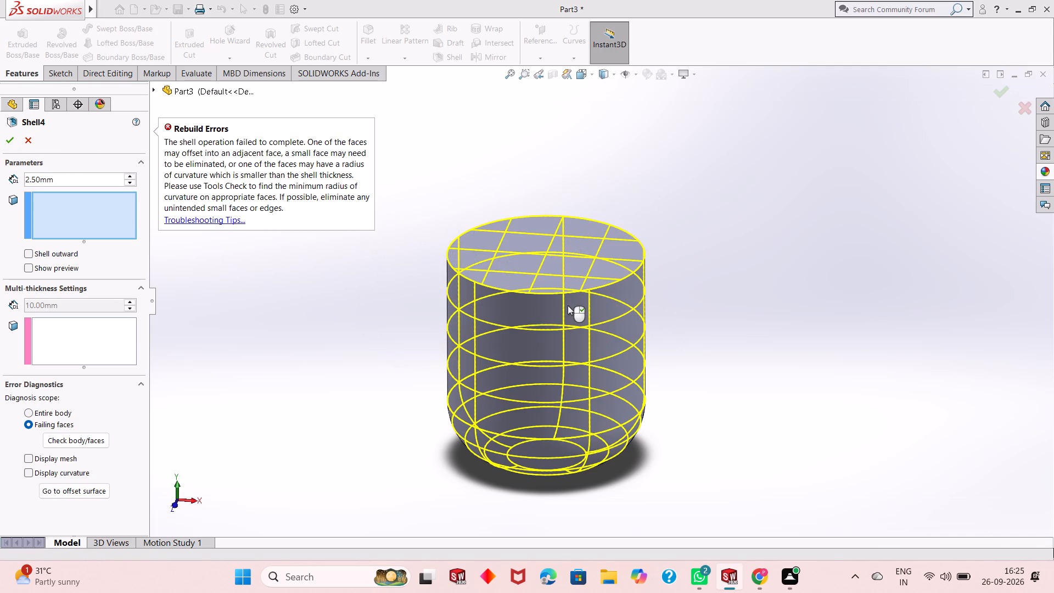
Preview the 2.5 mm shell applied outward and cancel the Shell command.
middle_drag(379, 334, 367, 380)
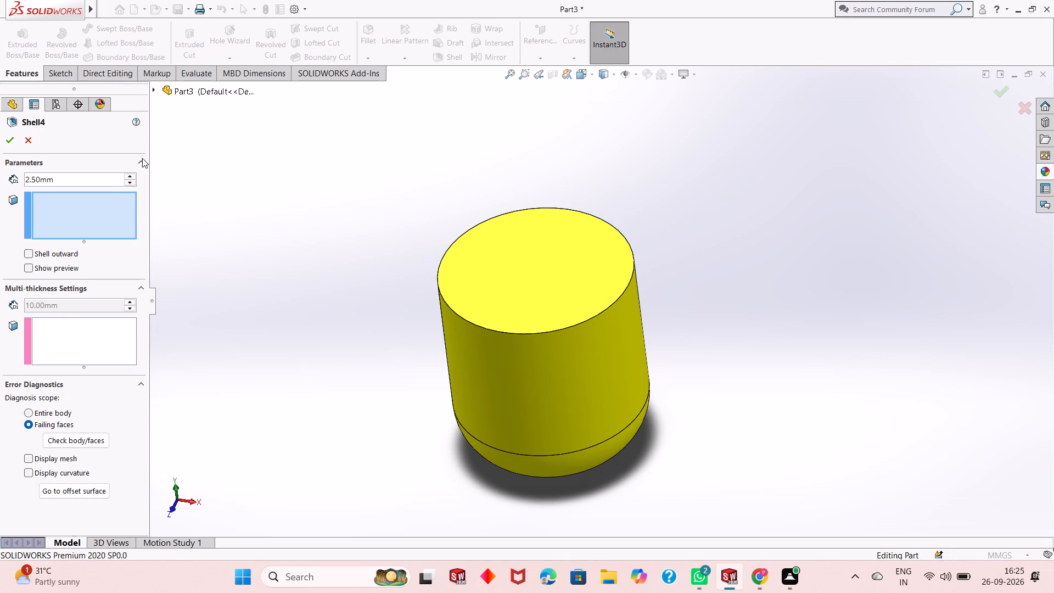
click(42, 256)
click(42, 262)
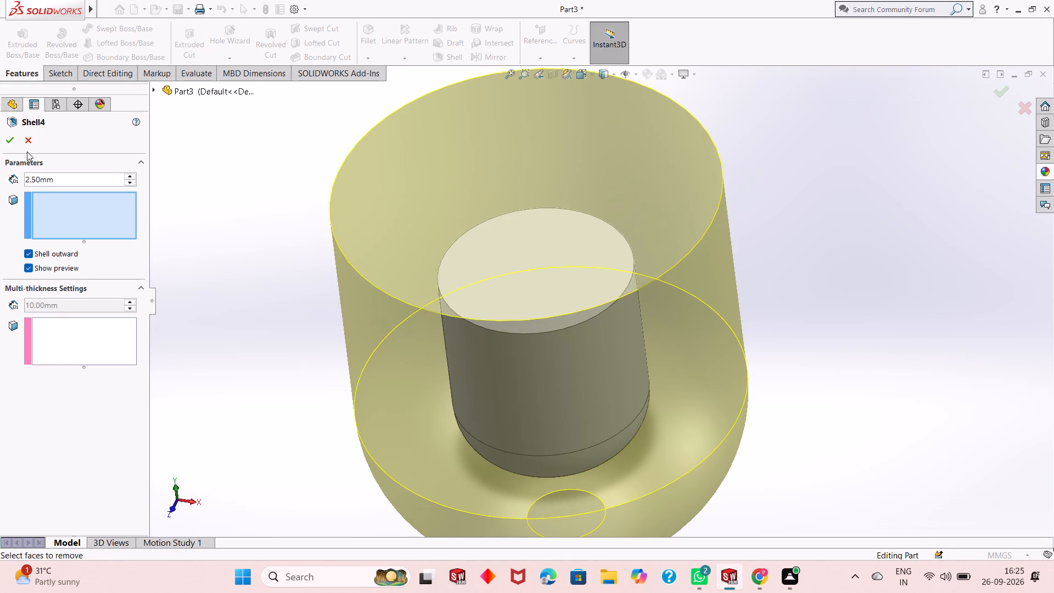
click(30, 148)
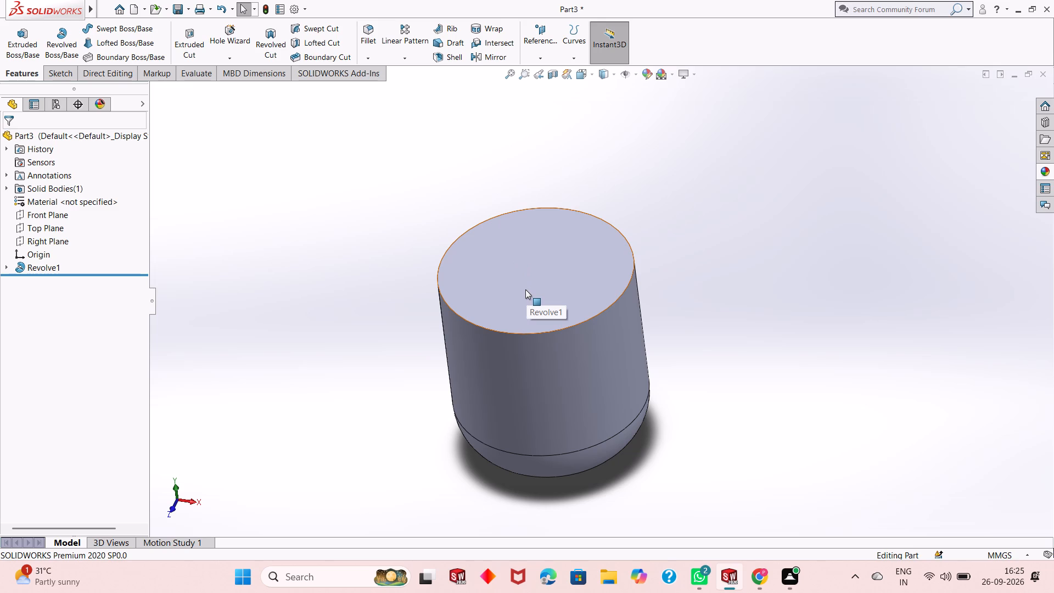
Open a new sketch on the flat top face of the revolved body.
click(525, 290)
click(579, 253)
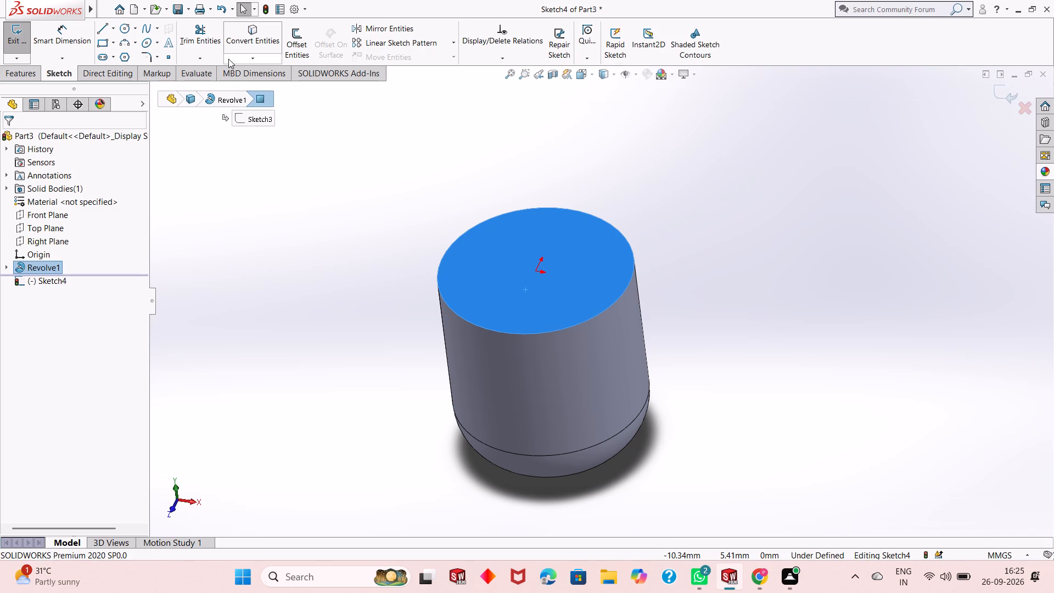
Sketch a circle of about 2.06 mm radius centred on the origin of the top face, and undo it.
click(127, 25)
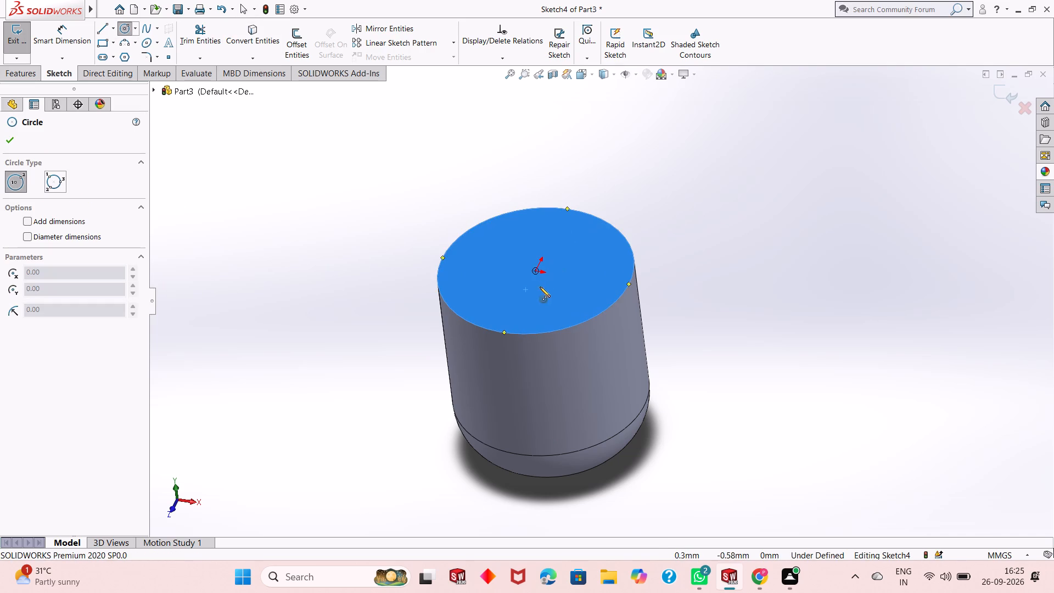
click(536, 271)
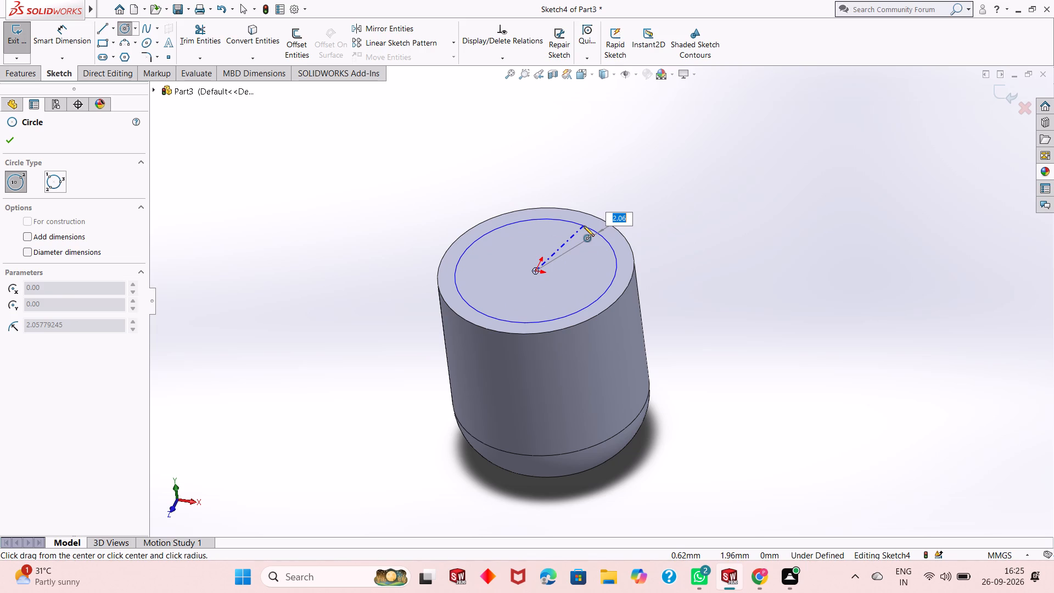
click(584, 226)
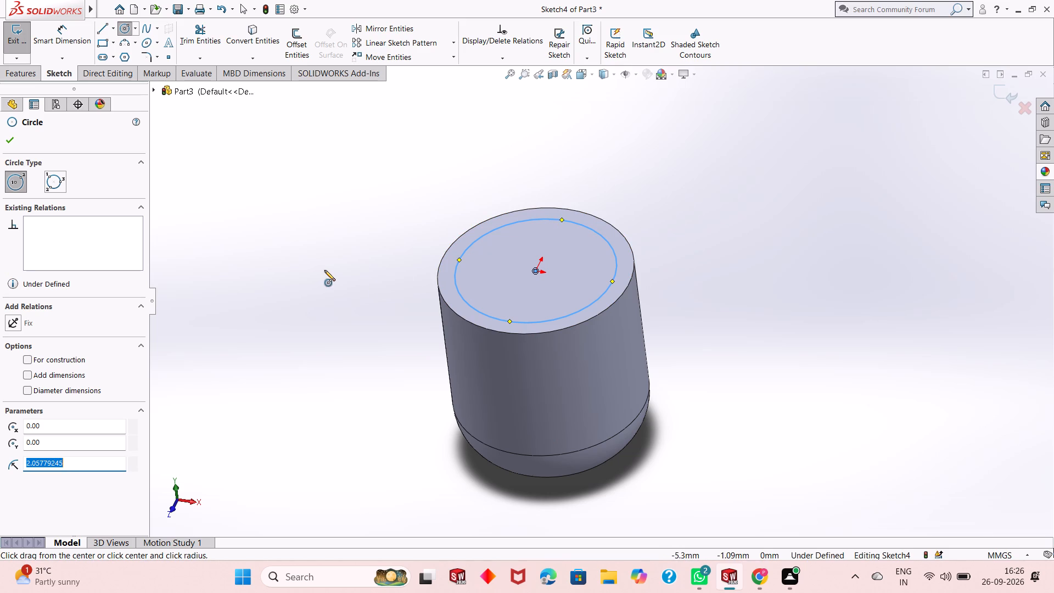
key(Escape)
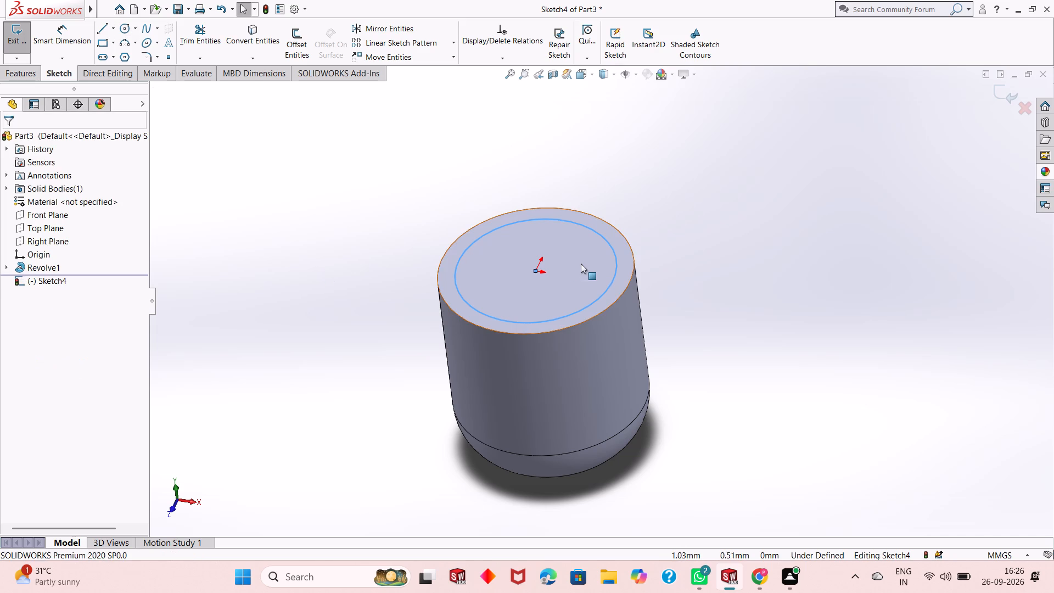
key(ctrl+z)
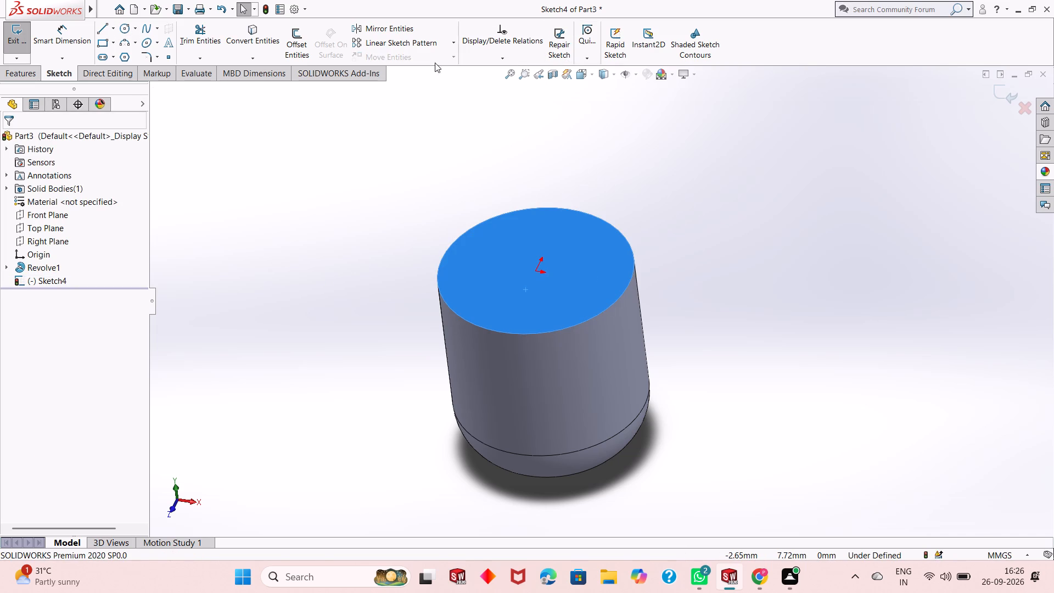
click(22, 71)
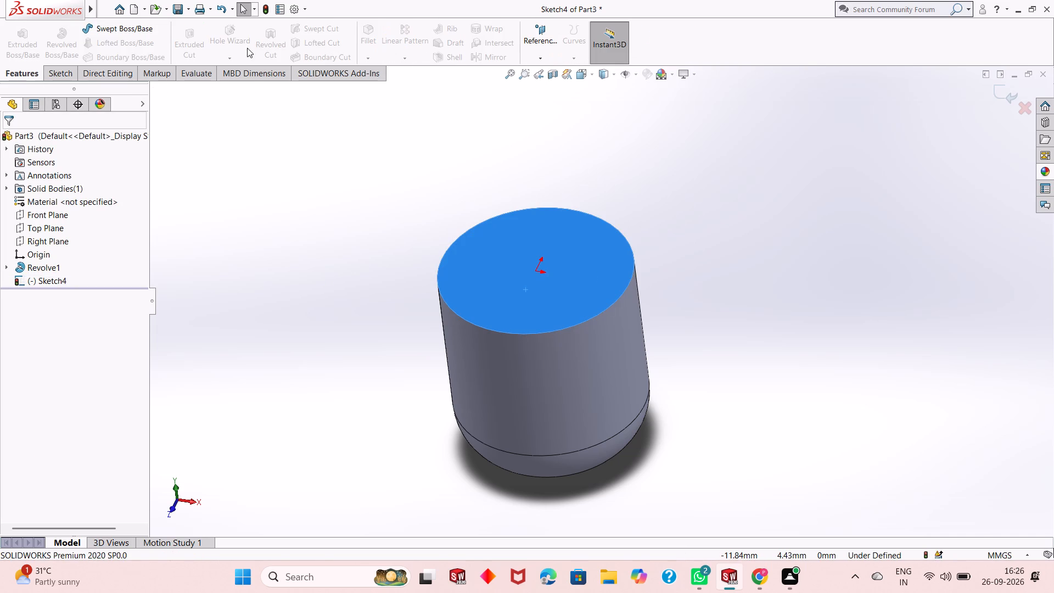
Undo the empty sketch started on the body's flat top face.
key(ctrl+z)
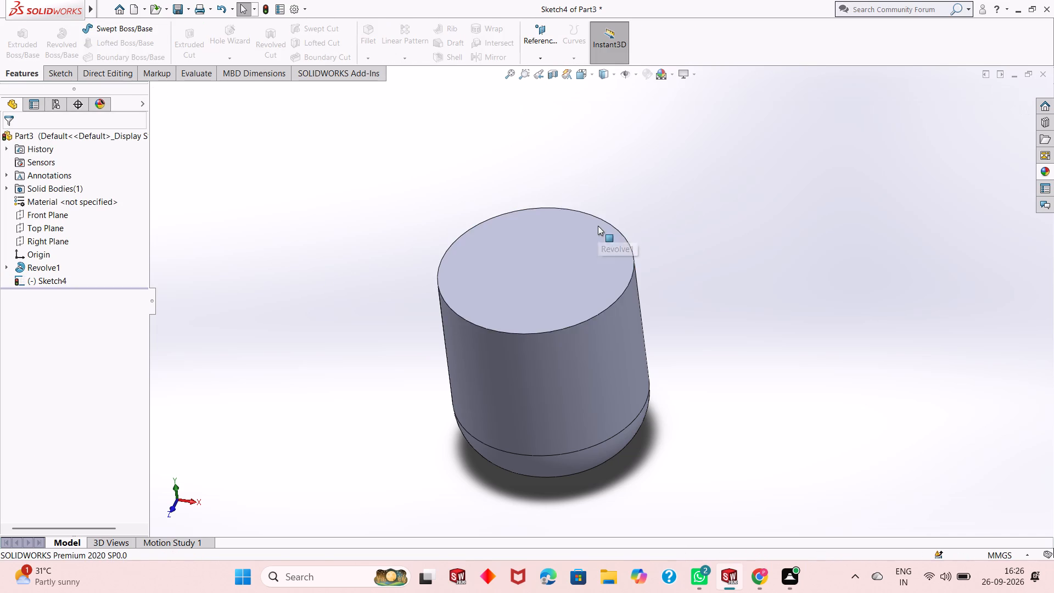
Shell the revolved body outward with a 0.30 mm thickness, removing its flat top face.
click(460, 61)
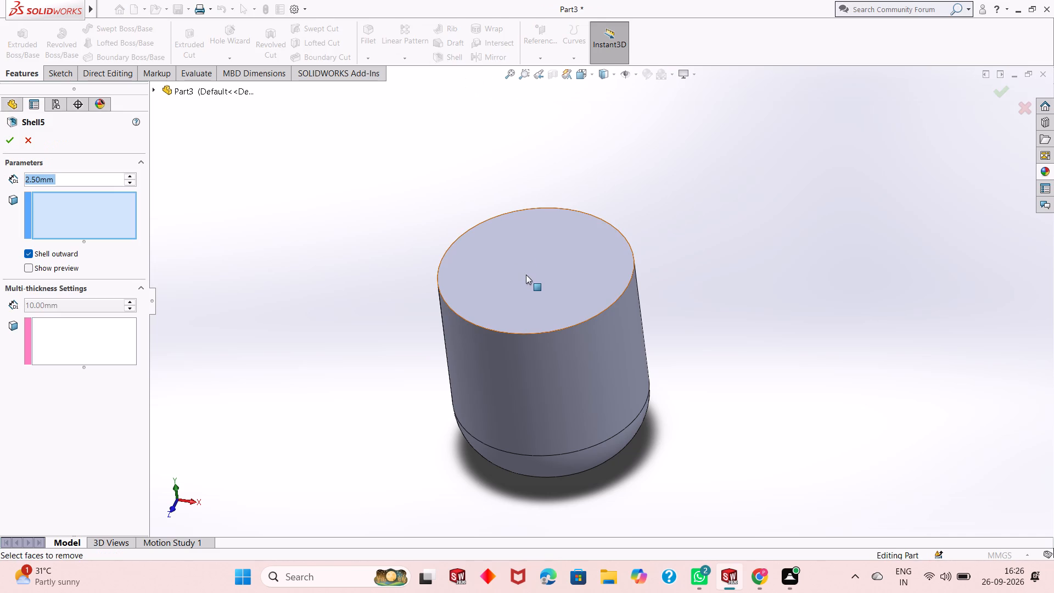
click(526, 275)
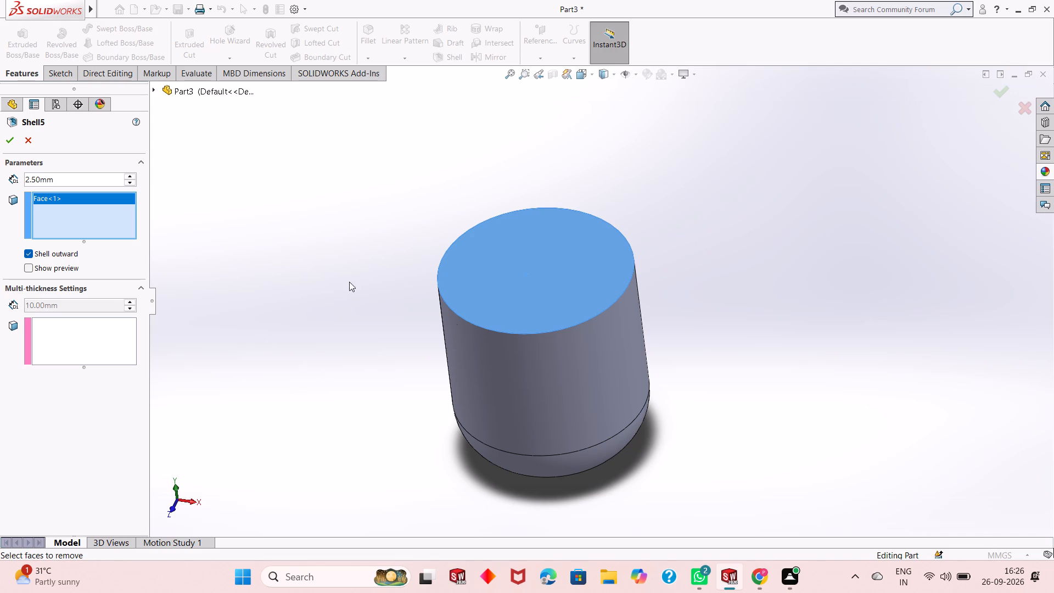
click(92, 184)
triple_click(93, 183)
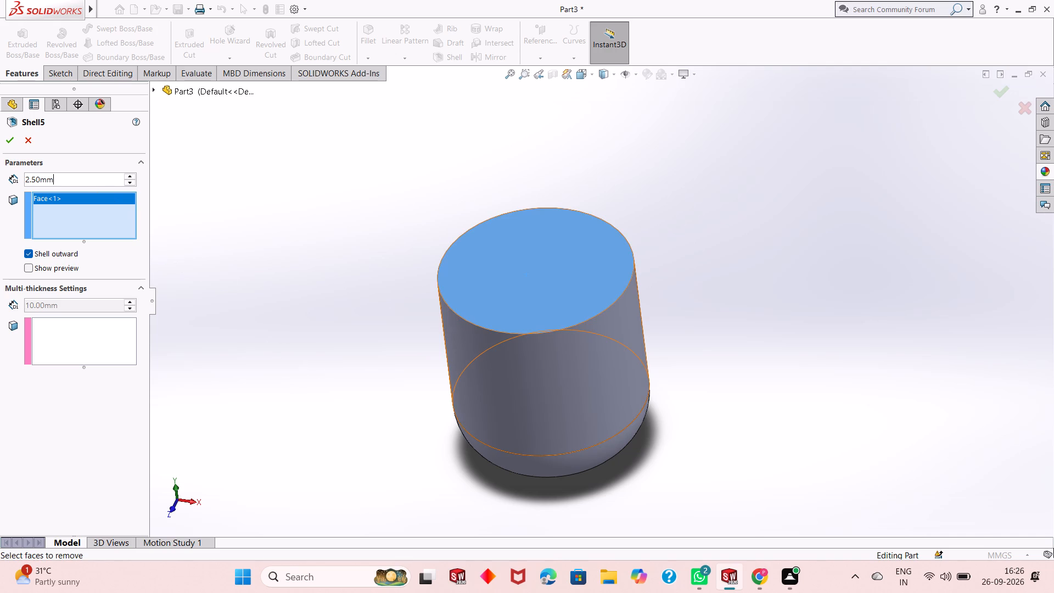
double_click(95, 183)
text(0.30)
key(Return)
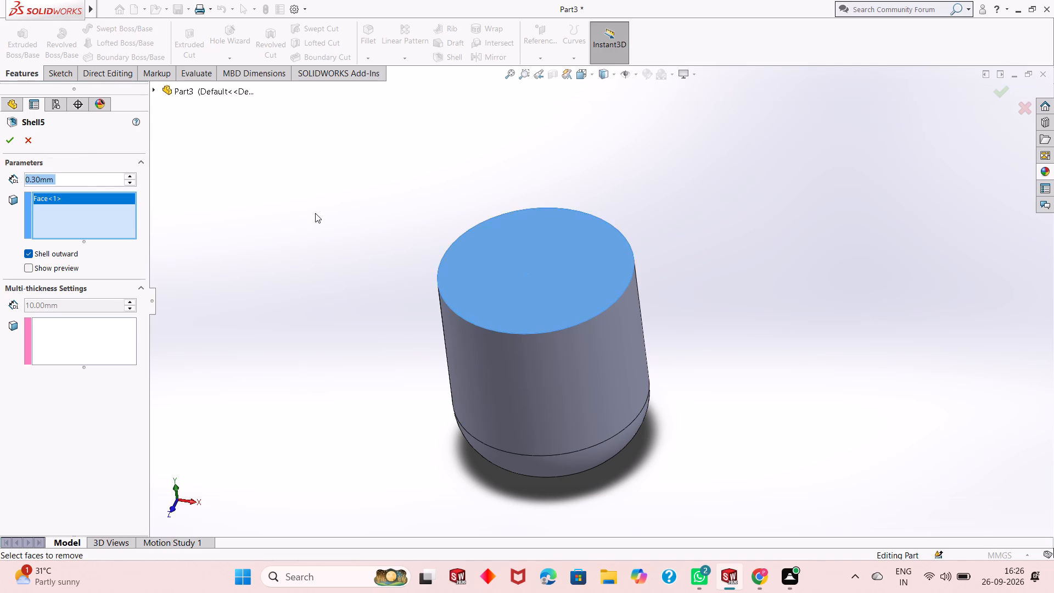
click(12, 139)
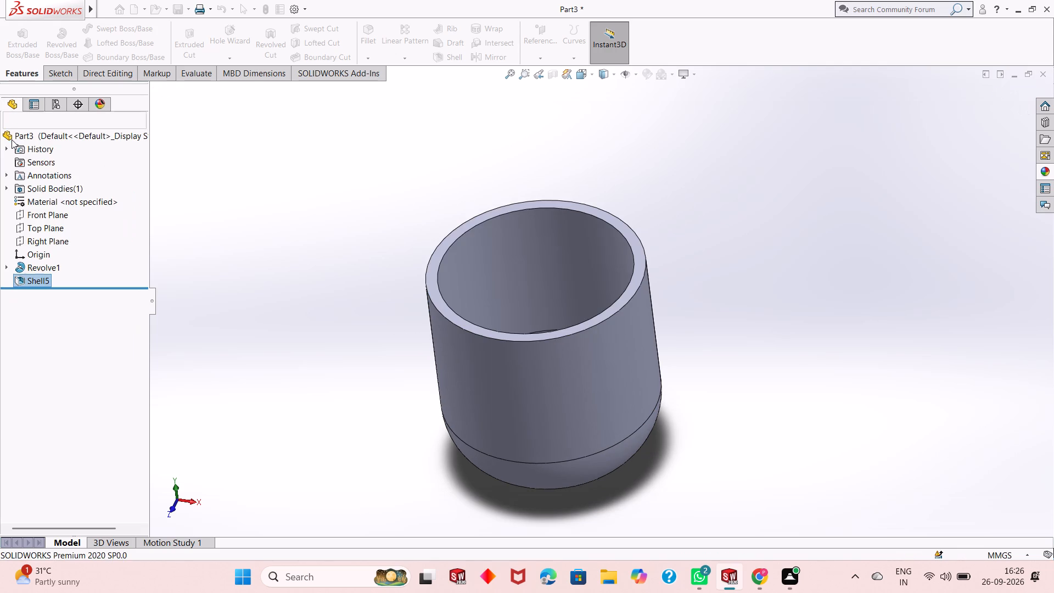
Examine the shelled cup's interior and wall from several angles and in a Front Plane section view, leaving no section applied.
middle_drag(512, 289, 524, 400)
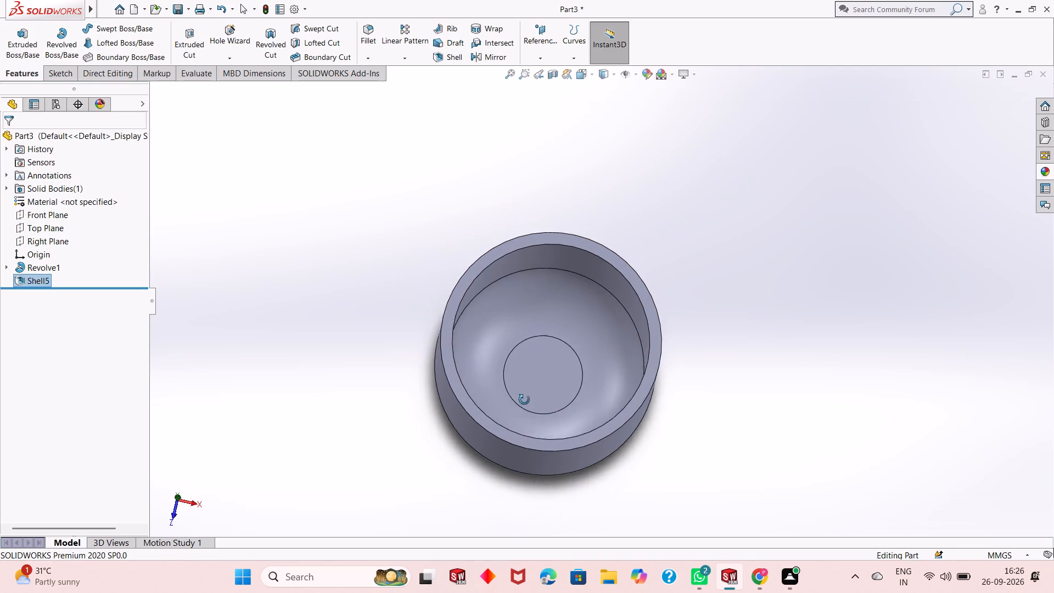
middle_drag(524, 400, 532, 279)
middle_drag(567, 300, 559, 271)
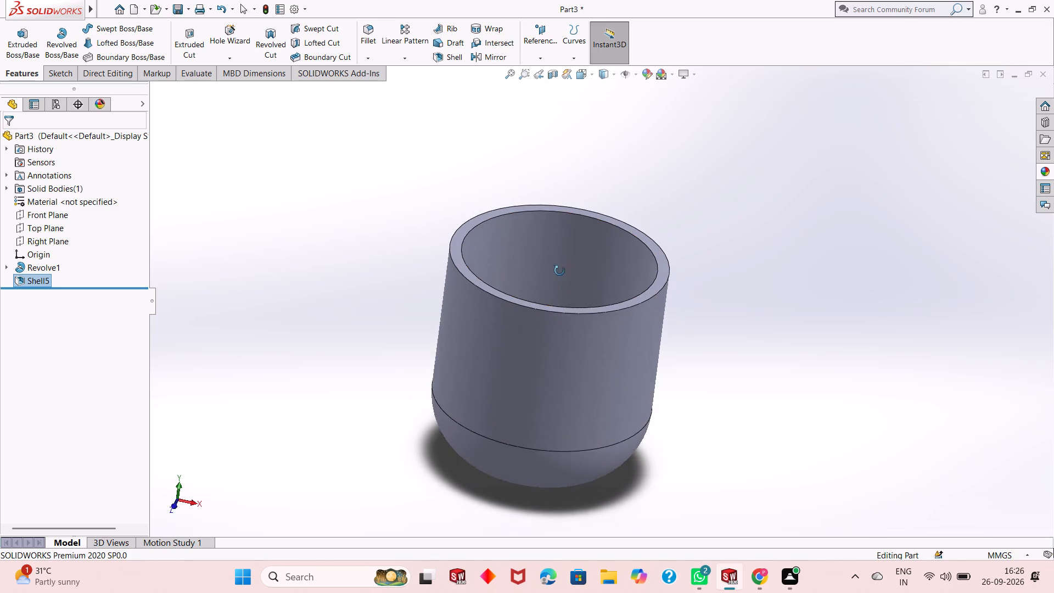
middle_drag(559, 271, 540, 395)
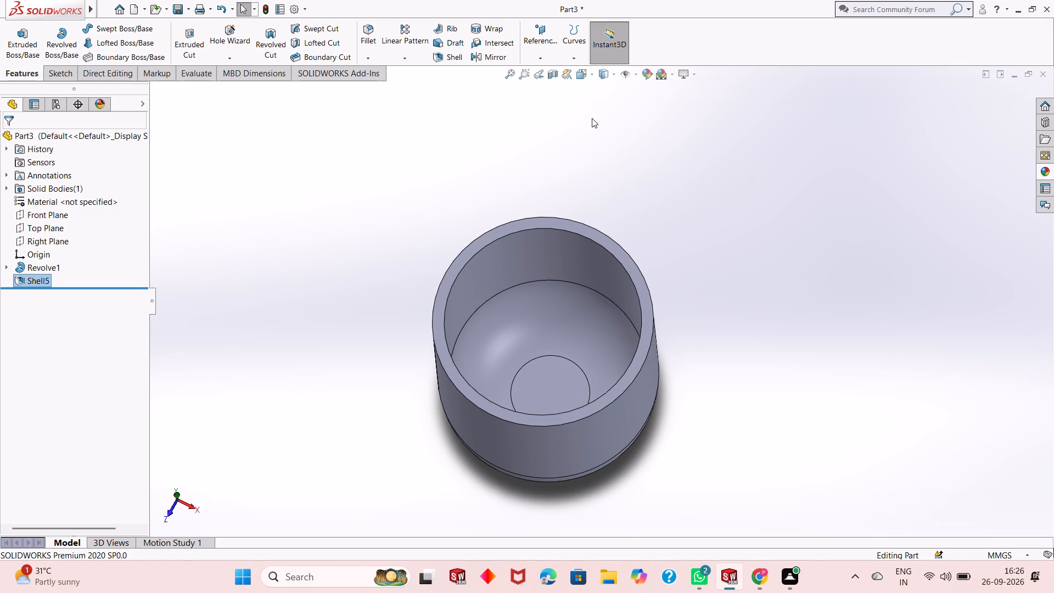
click(553, 71)
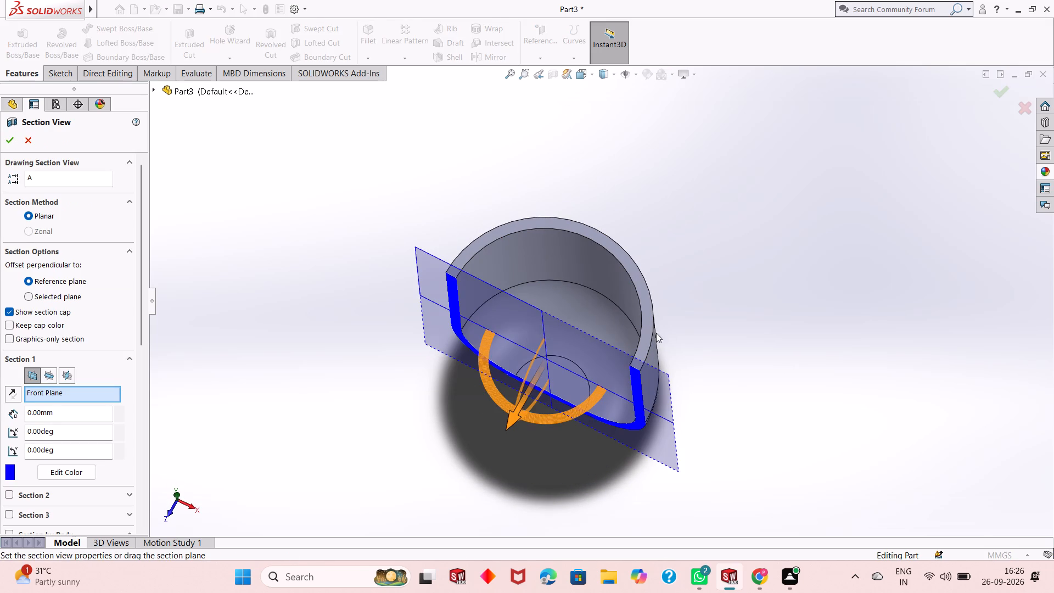
middle_drag(714, 366, 748, 276)
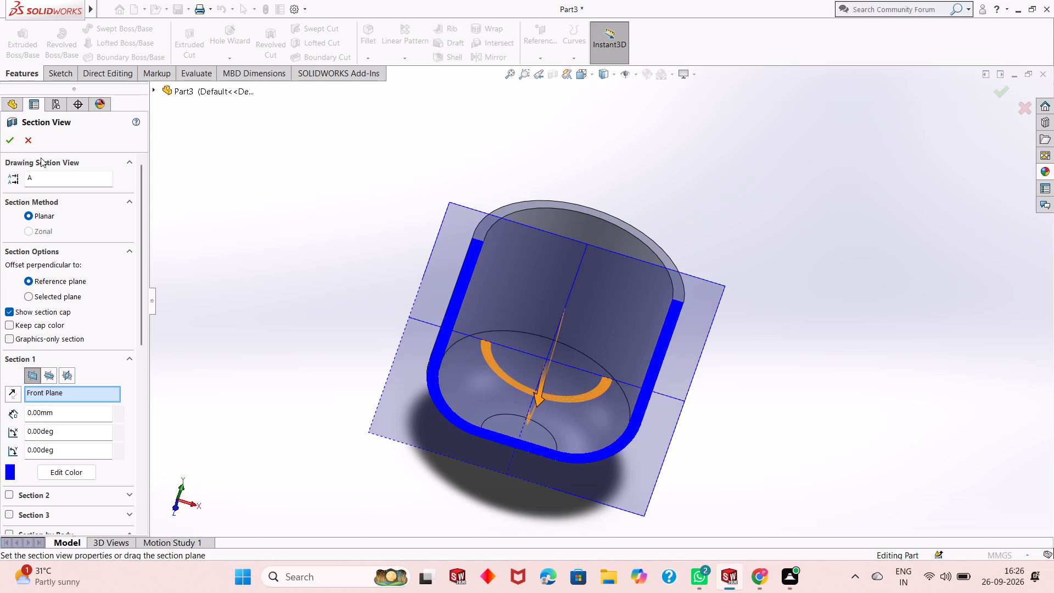
click(32, 142)
middle_drag(554, 390, 554, 402)
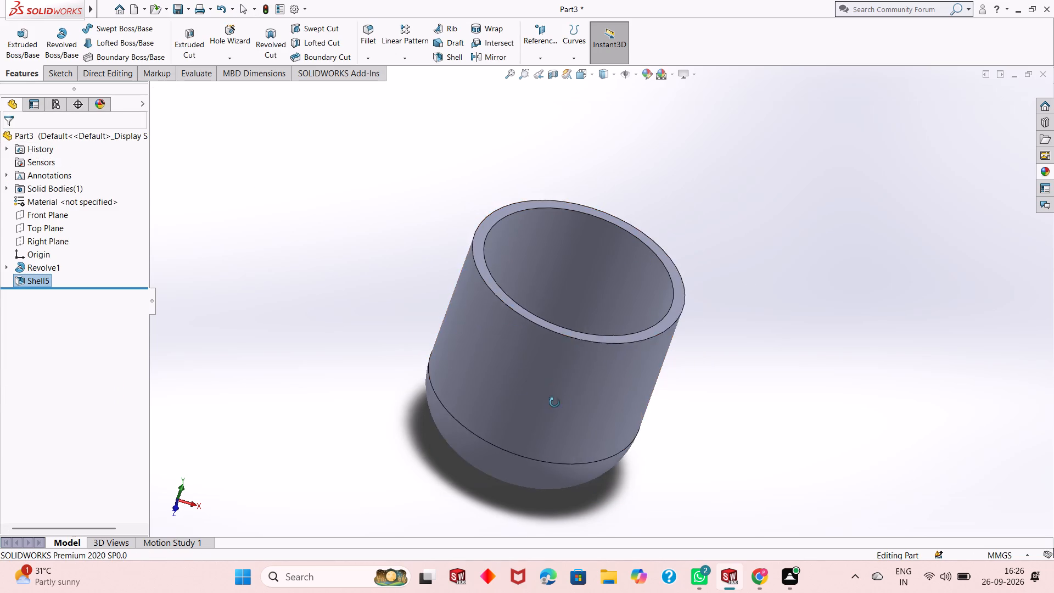
middle_drag(554, 402, 538, 439)
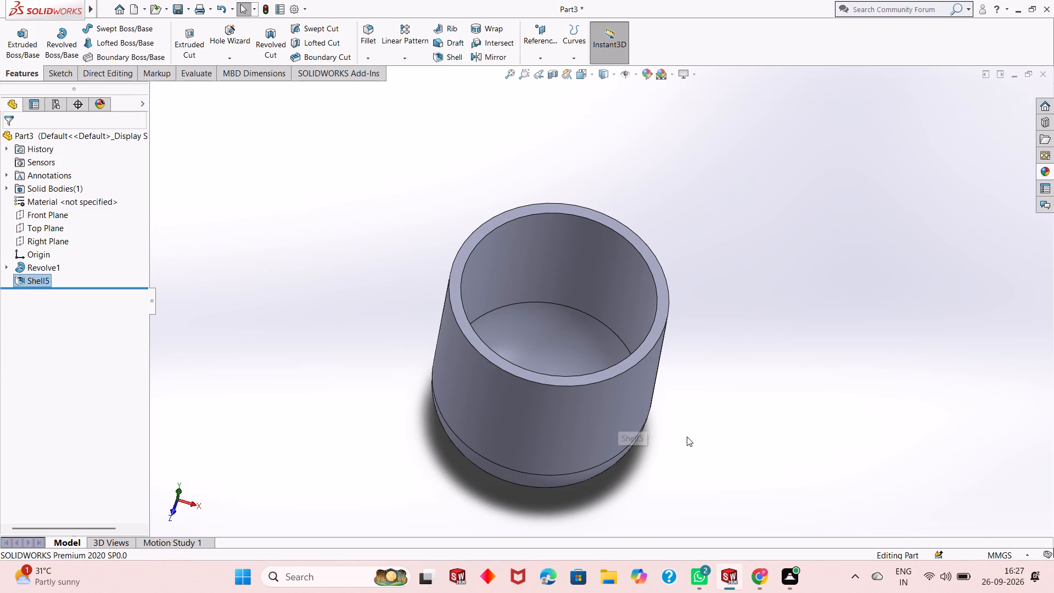
middle_drag(687, 438, 679, 378)
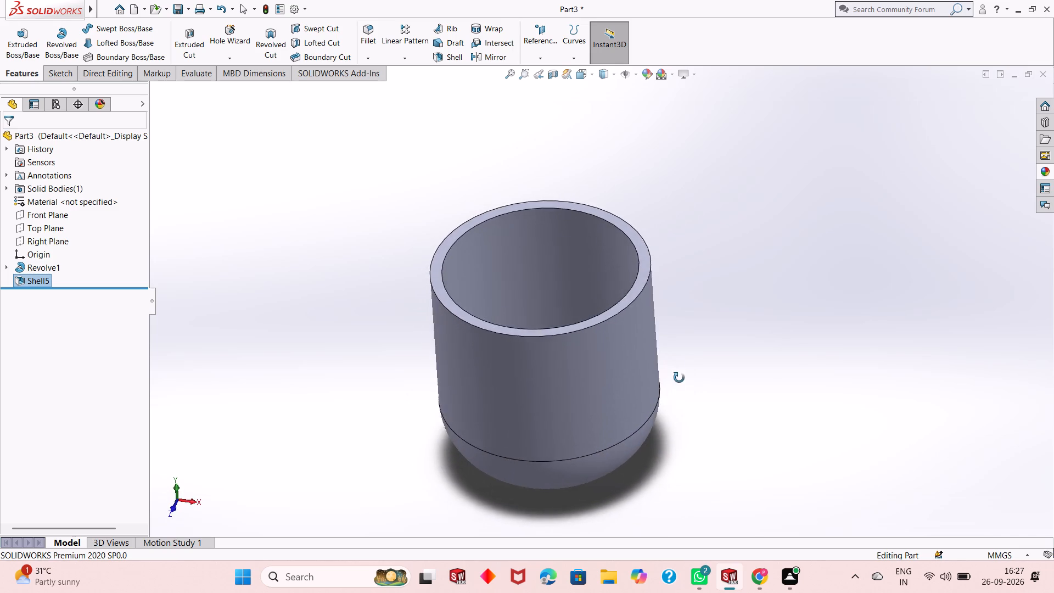
middle_drag(679, 378, 724, 390)
middle_drag(754, 366, 733, 400)
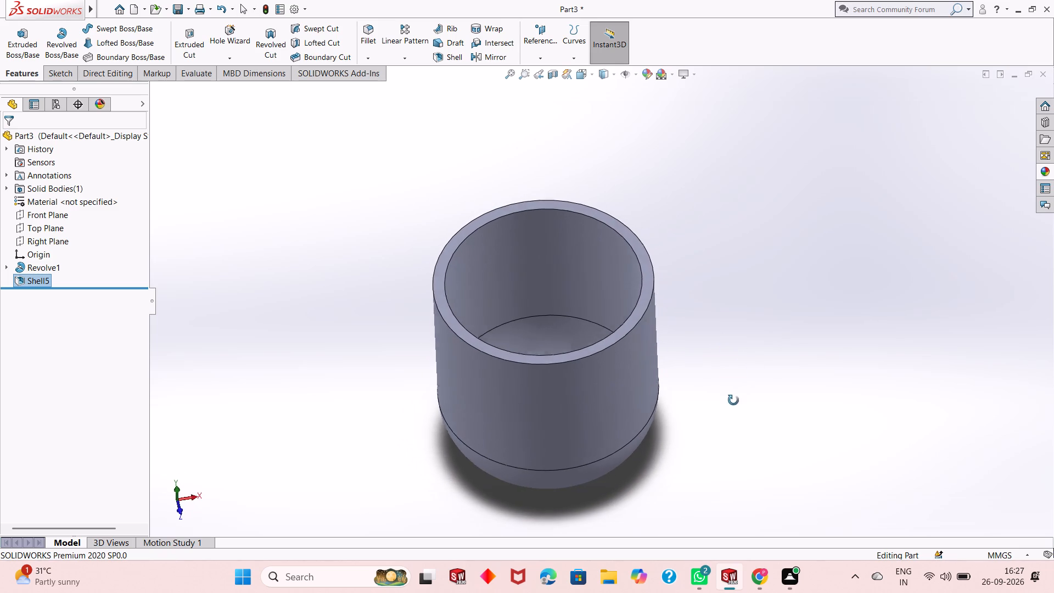
middle_drag(733, 400, 731, 403)
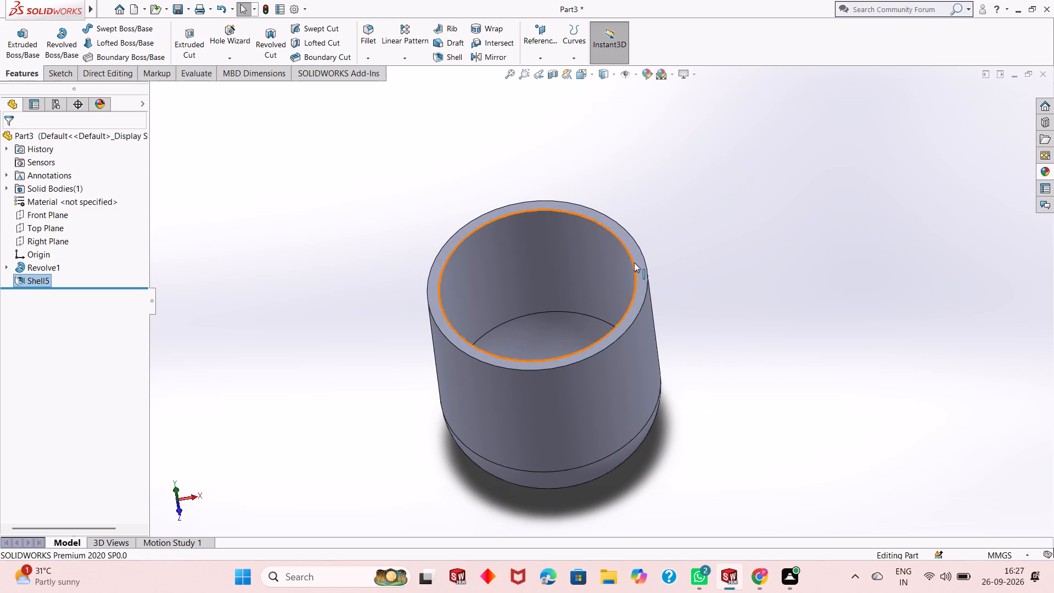
Open a new sketch on the cup's annular rim face and view it face-on.
click(637, 255)
click(687, 220)
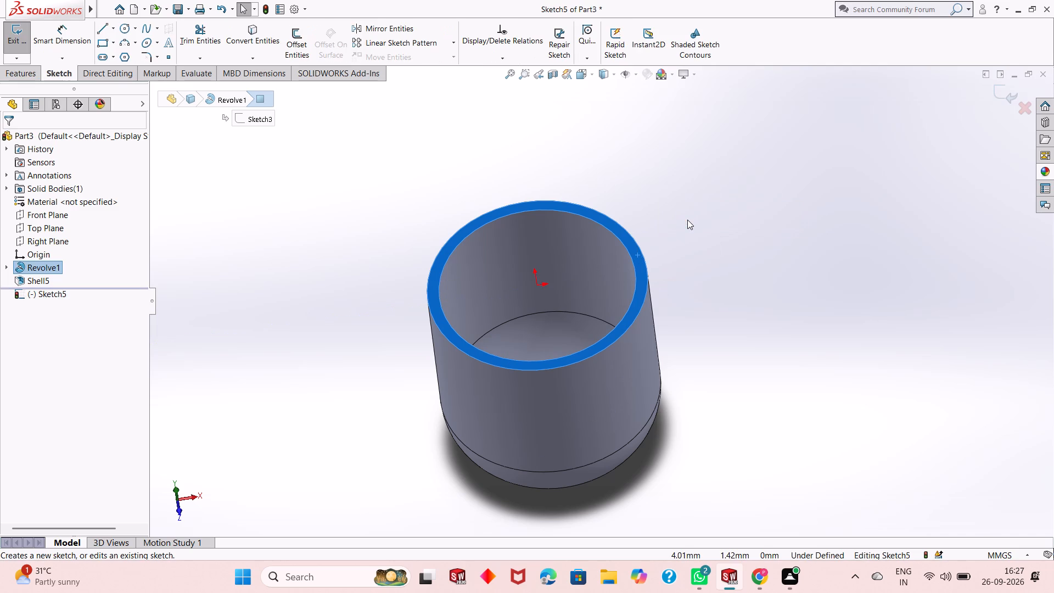
key(ctrl+8)
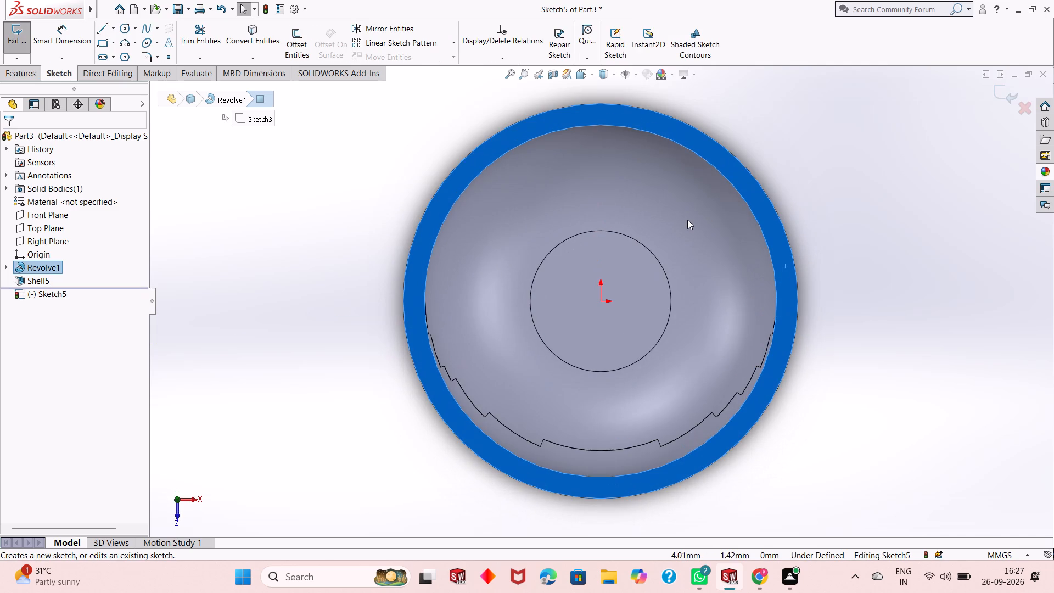
click(866, 281)
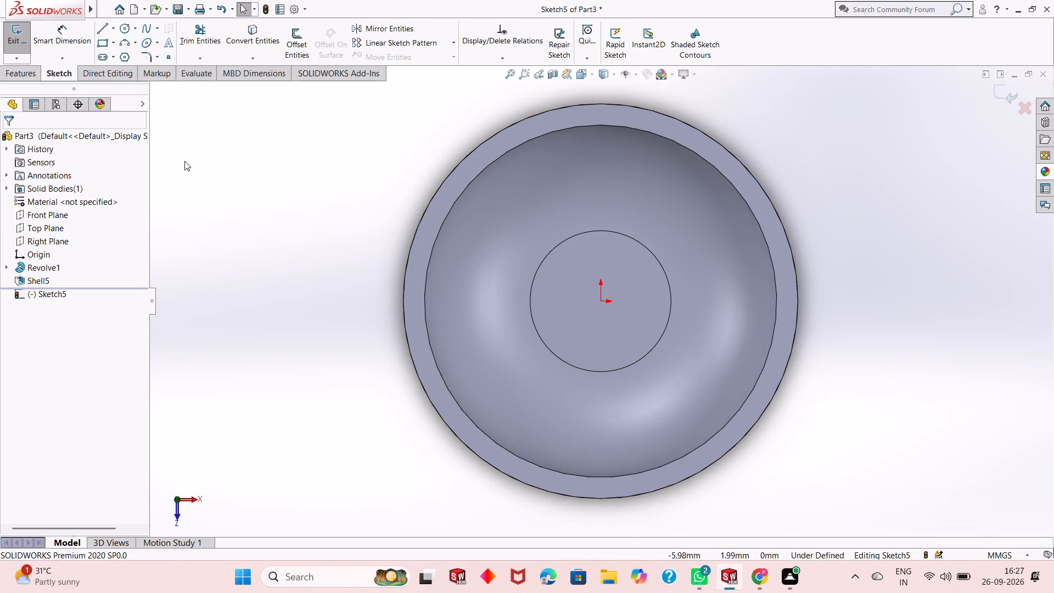
Sketch two concentric circles centred on the origin, of about 3.28 mm and 3.10 mm radius, around the cup's rim.
click(119, 29)
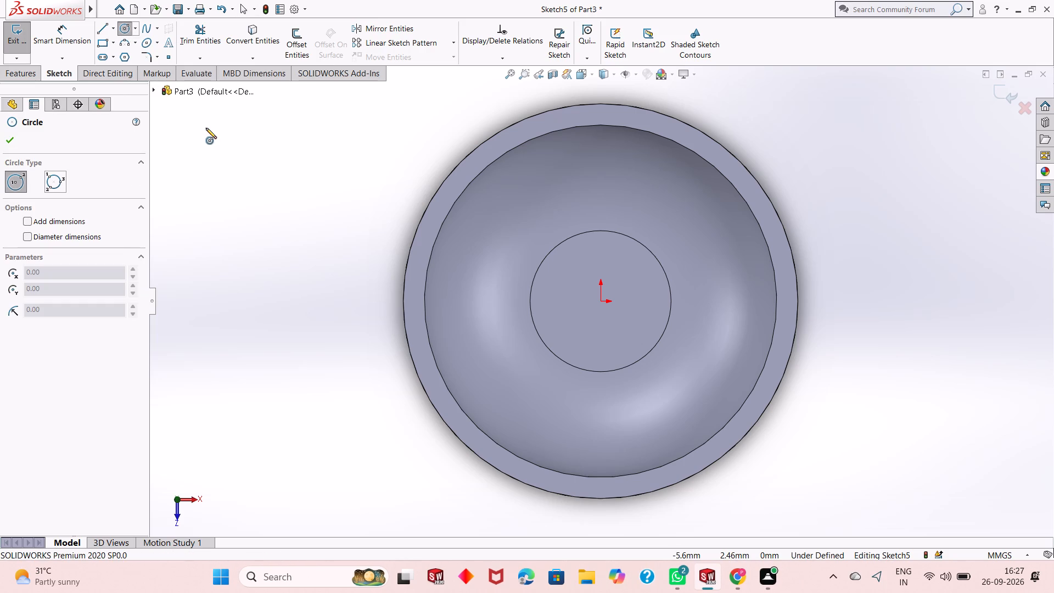
click(600, 301)
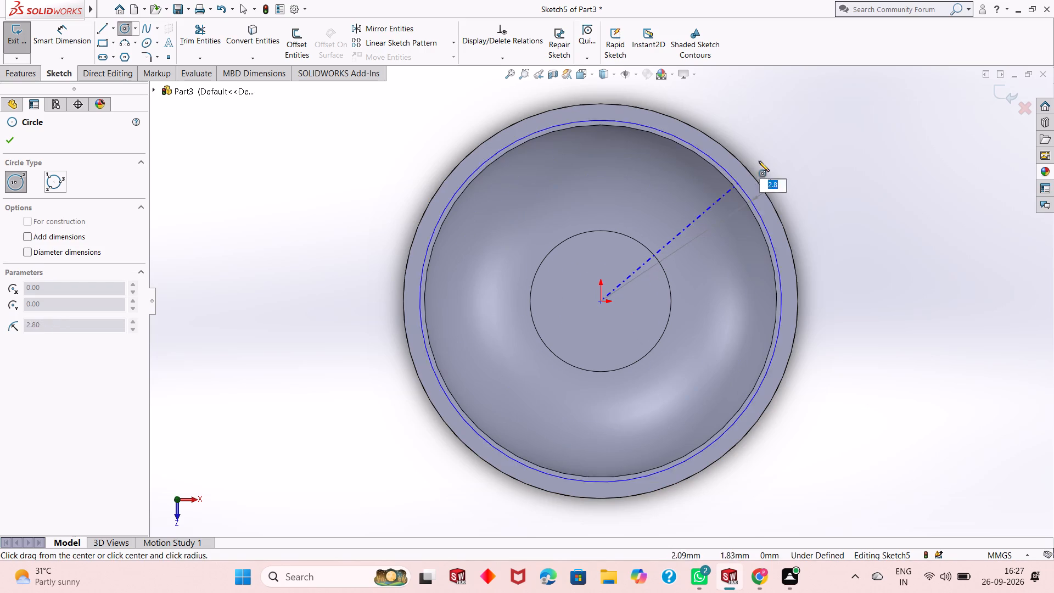
click(777, 152)
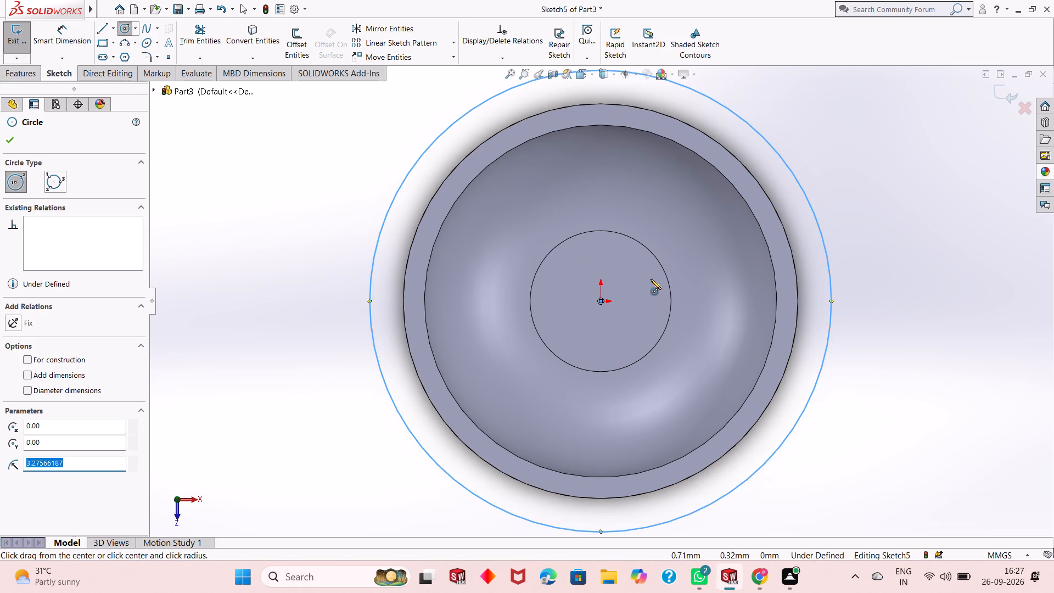
scroll(651, 279, up, 1)
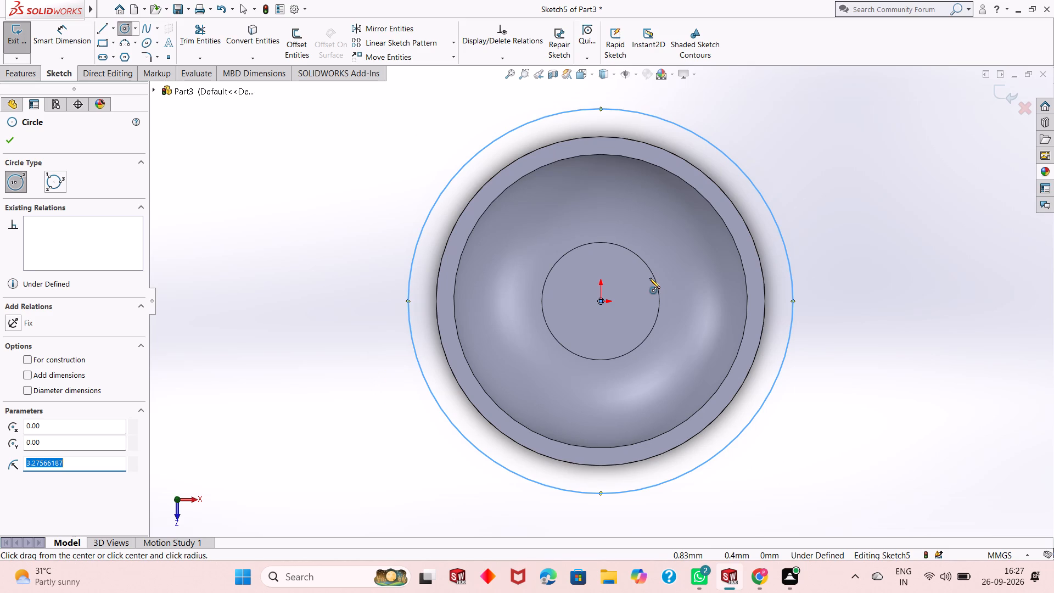
click(603, 301)
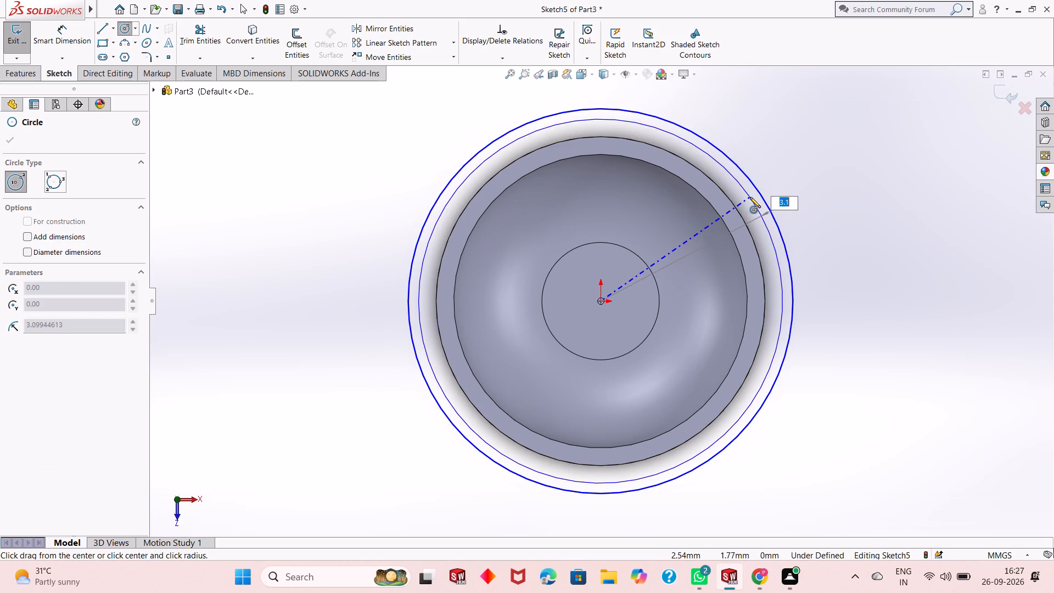
click(750, 197)
right_click(208, 178)
click(217, 186)
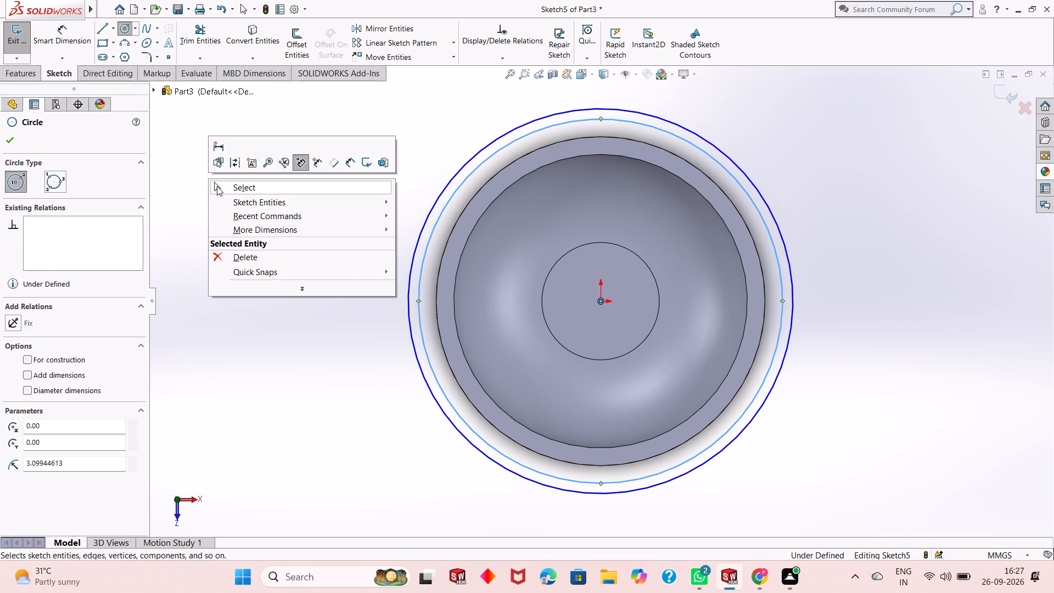
Dimension the outer circle's diameter as 3.25+3.25 (6.50 mm) and the inner circle's diameter as 5.50 mm.
click(81, 46)
click(410, 284)
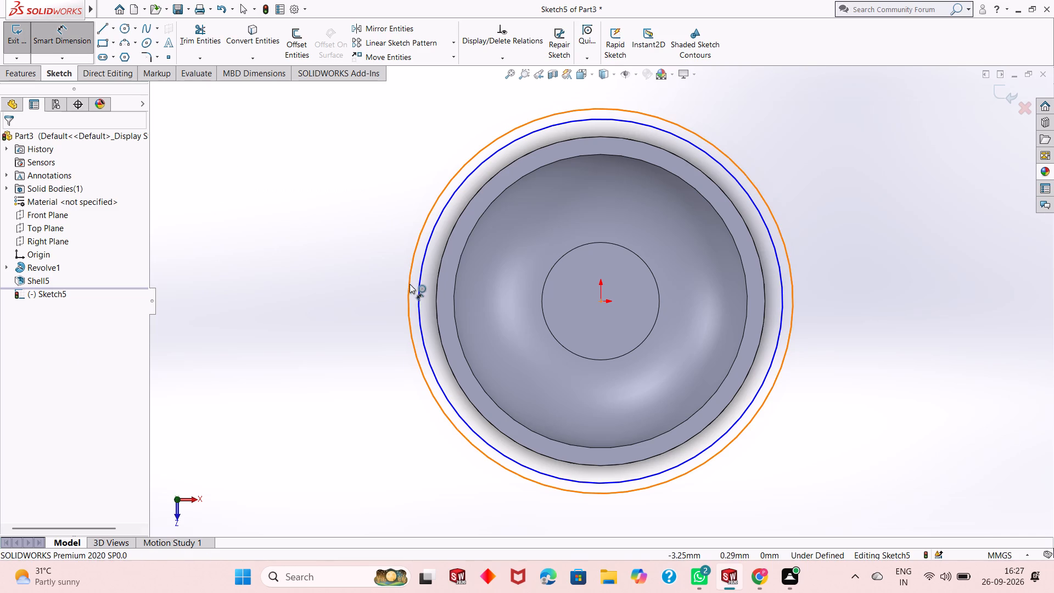
click(352, 345)
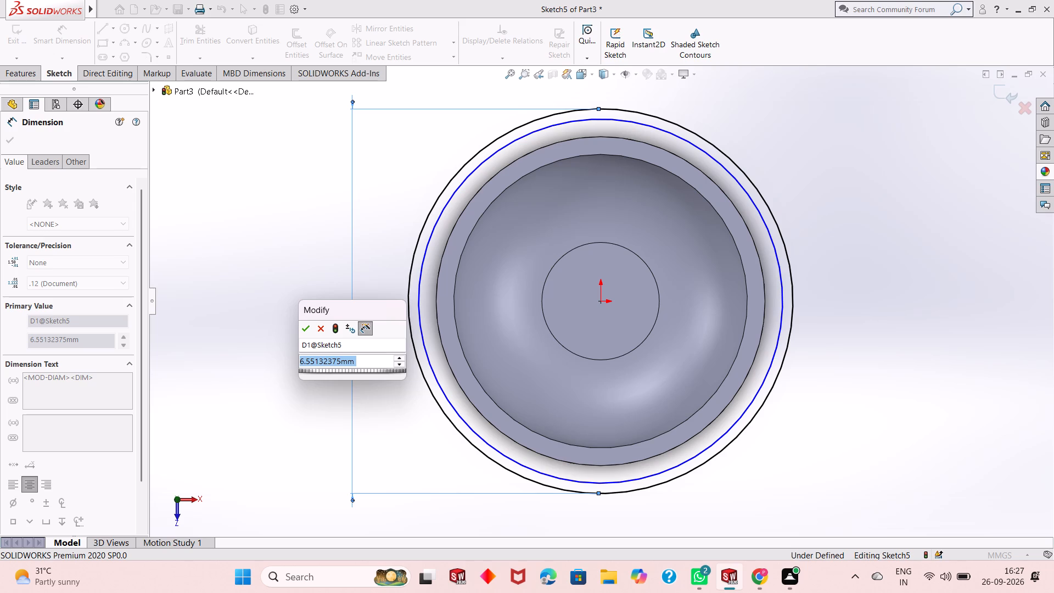
text(3.25+3.25)
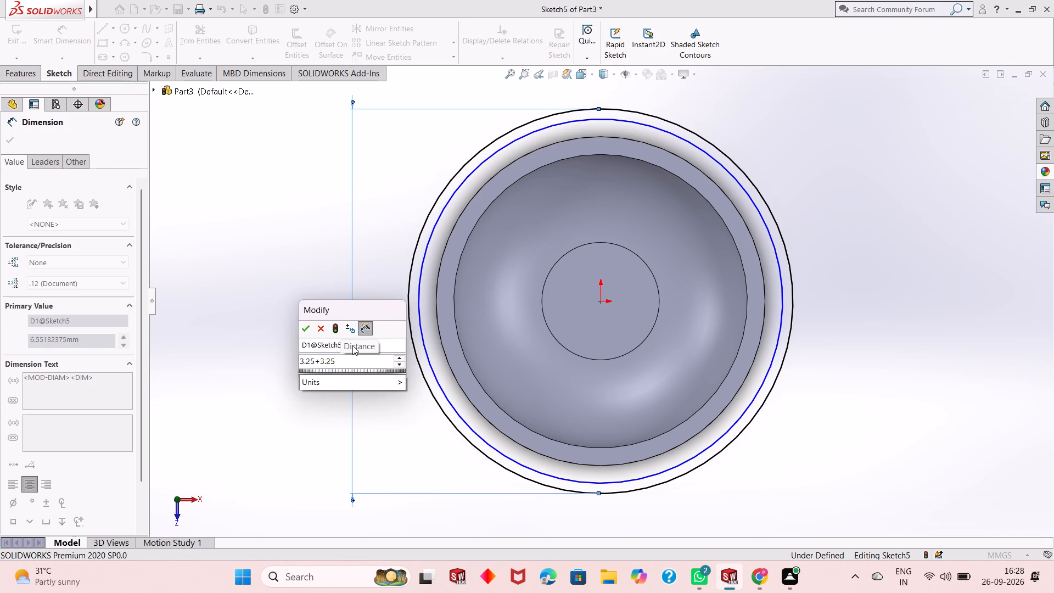
key(Return)
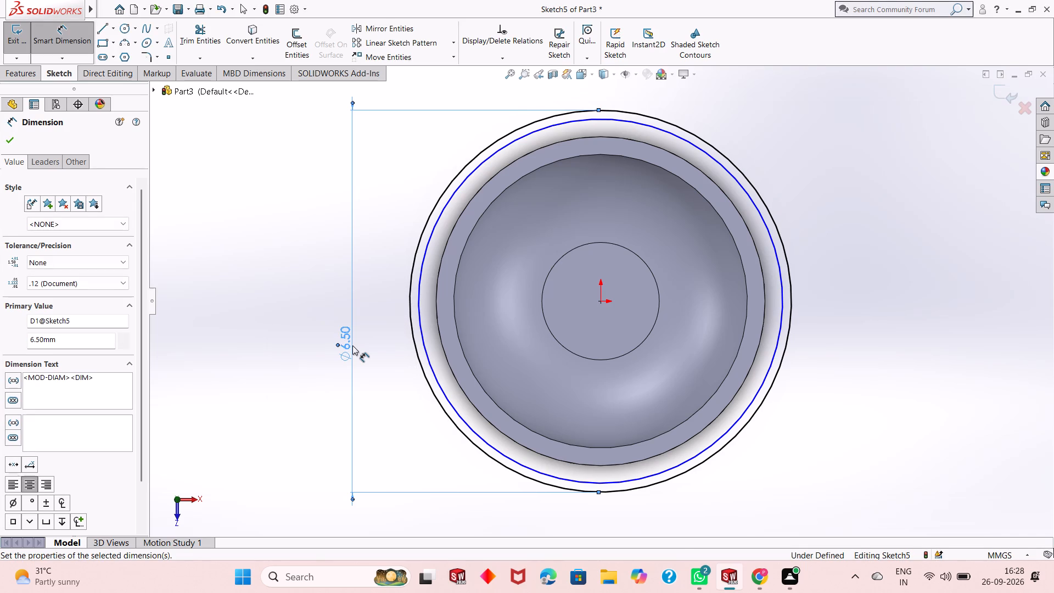
click(435, 381)
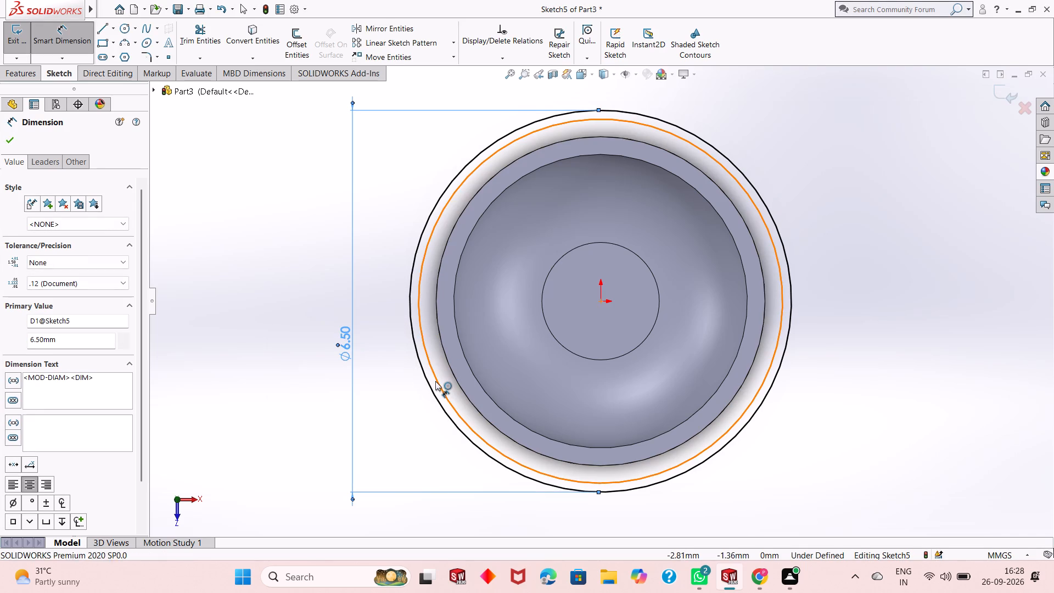
click(385, 433)
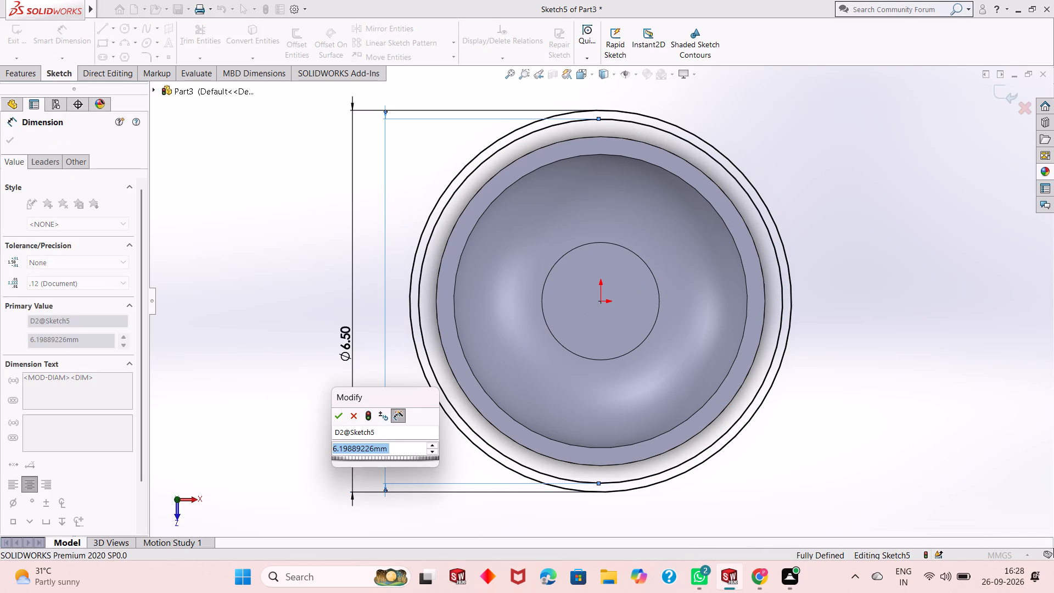
text(5.50)
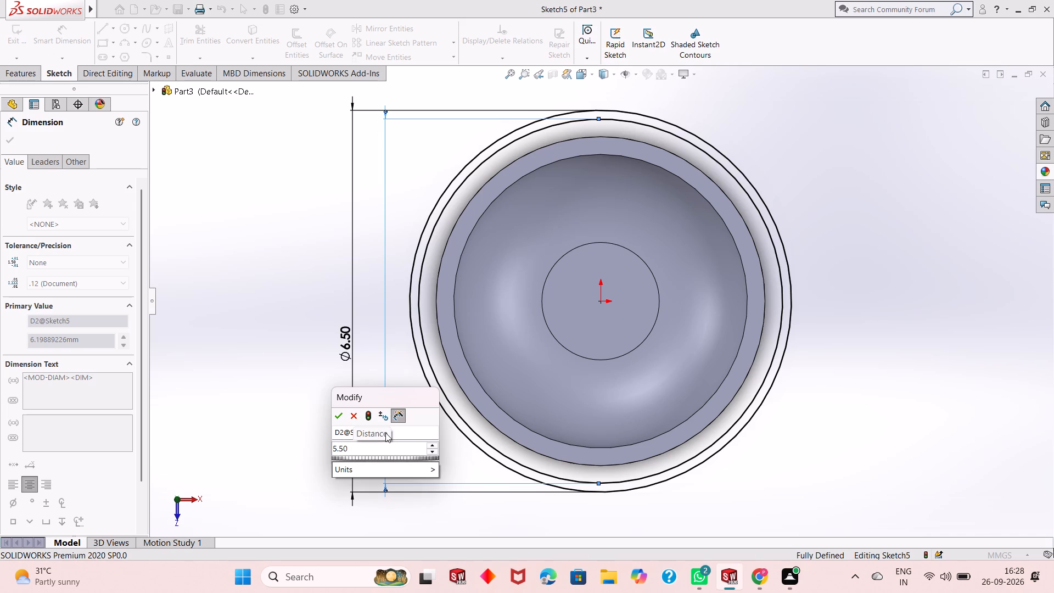
key(Return)
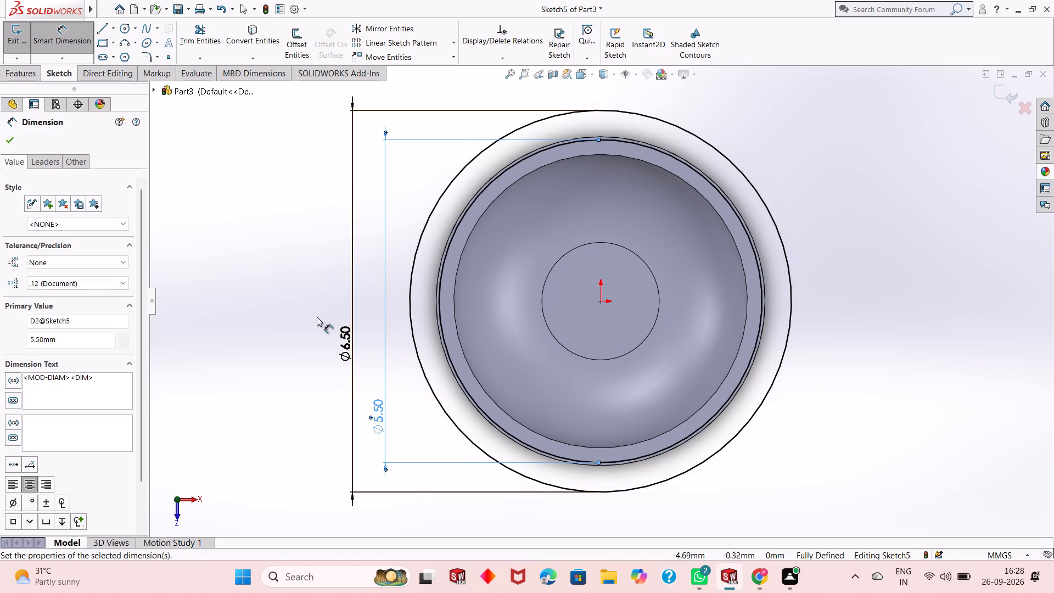
right_click(261, 264)
click(301, 300)
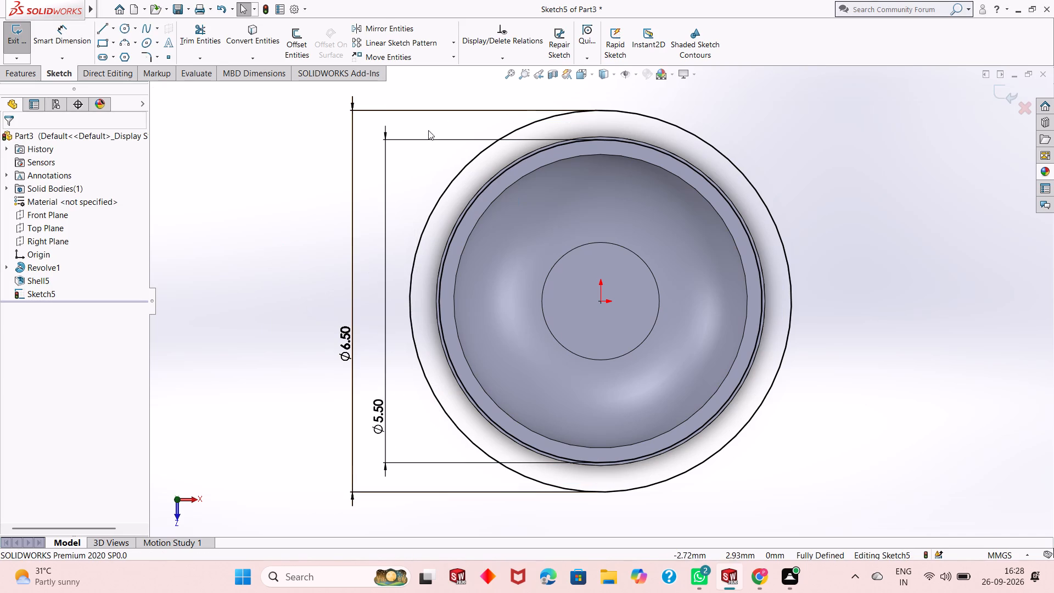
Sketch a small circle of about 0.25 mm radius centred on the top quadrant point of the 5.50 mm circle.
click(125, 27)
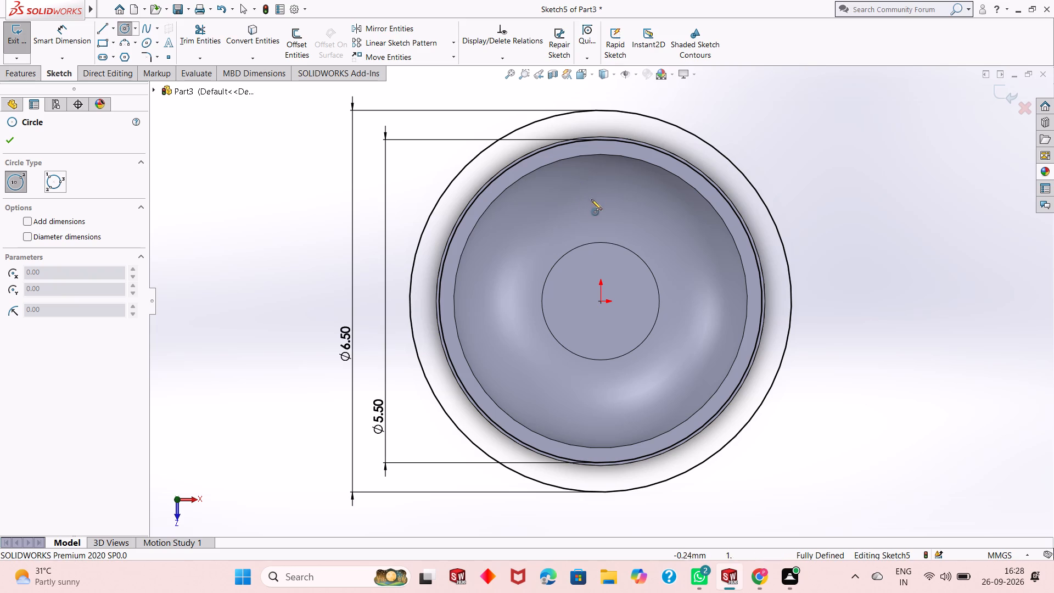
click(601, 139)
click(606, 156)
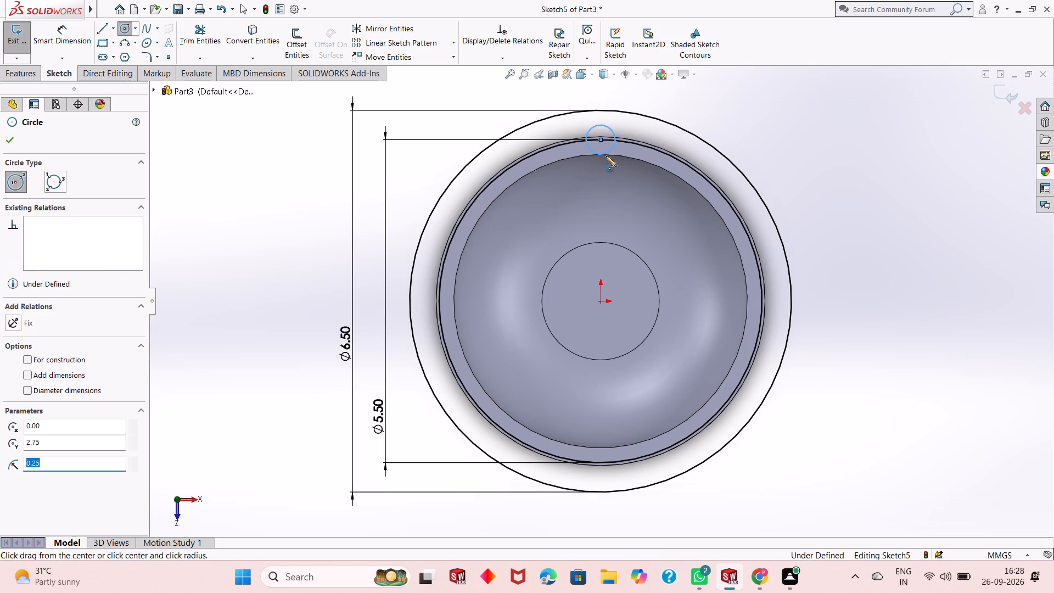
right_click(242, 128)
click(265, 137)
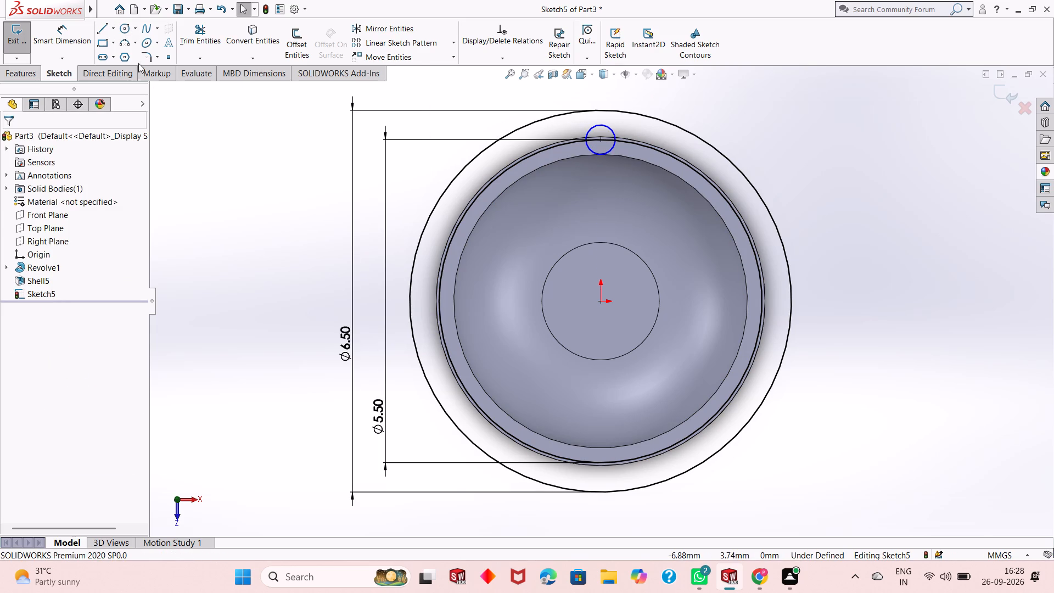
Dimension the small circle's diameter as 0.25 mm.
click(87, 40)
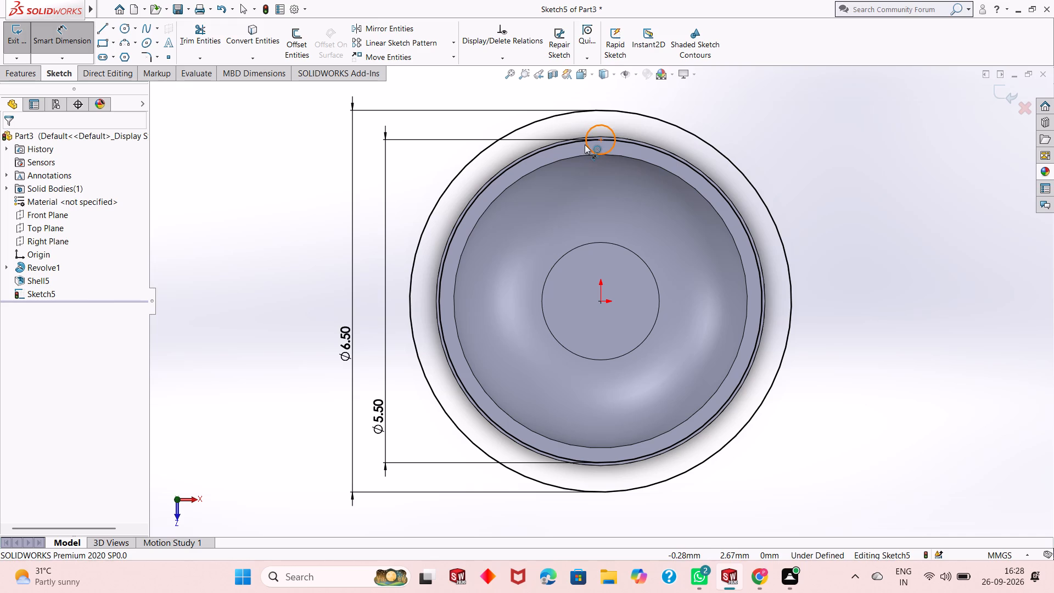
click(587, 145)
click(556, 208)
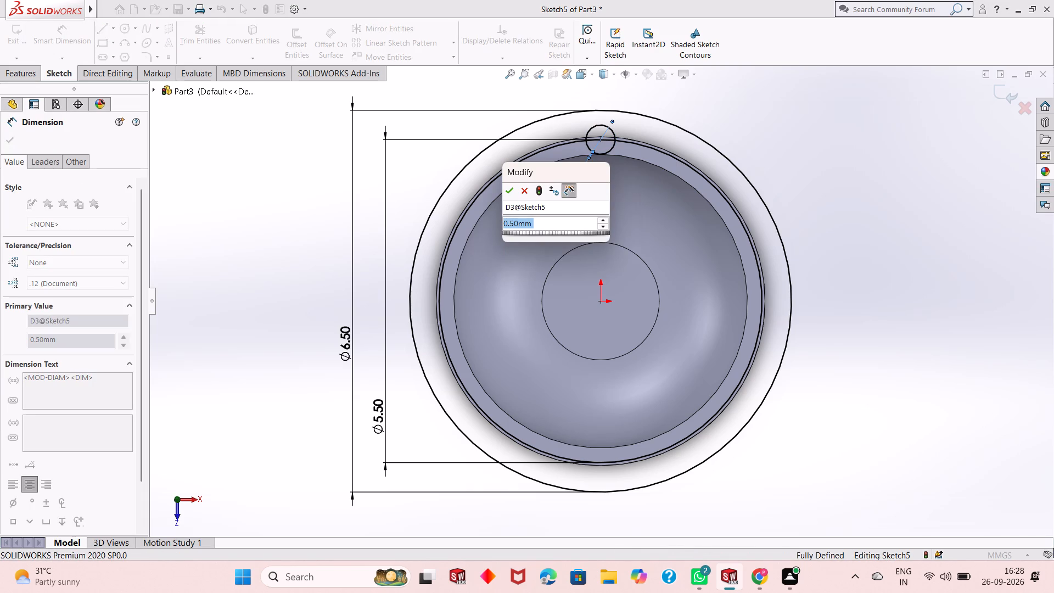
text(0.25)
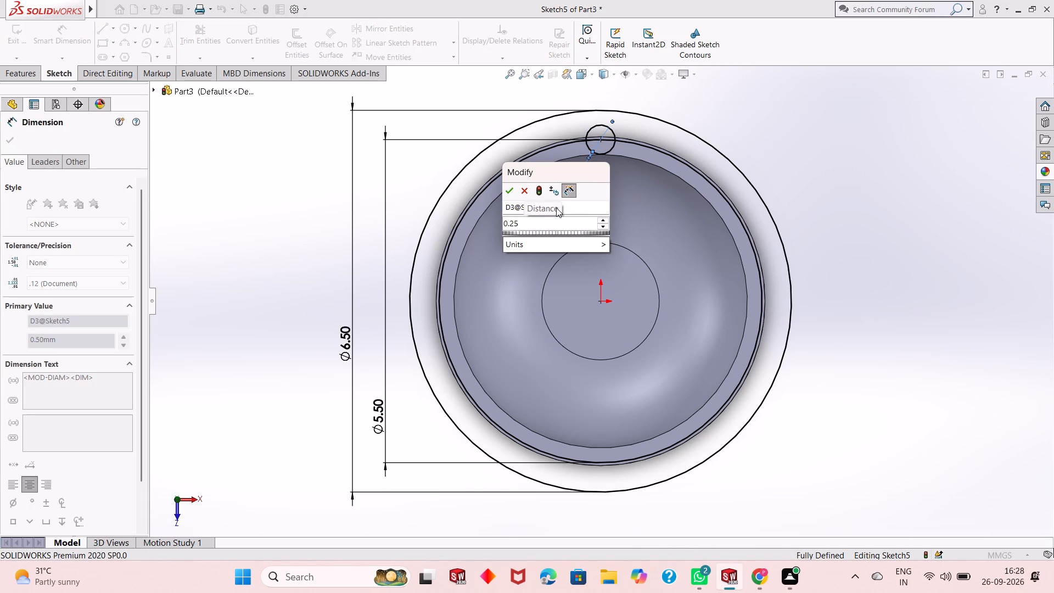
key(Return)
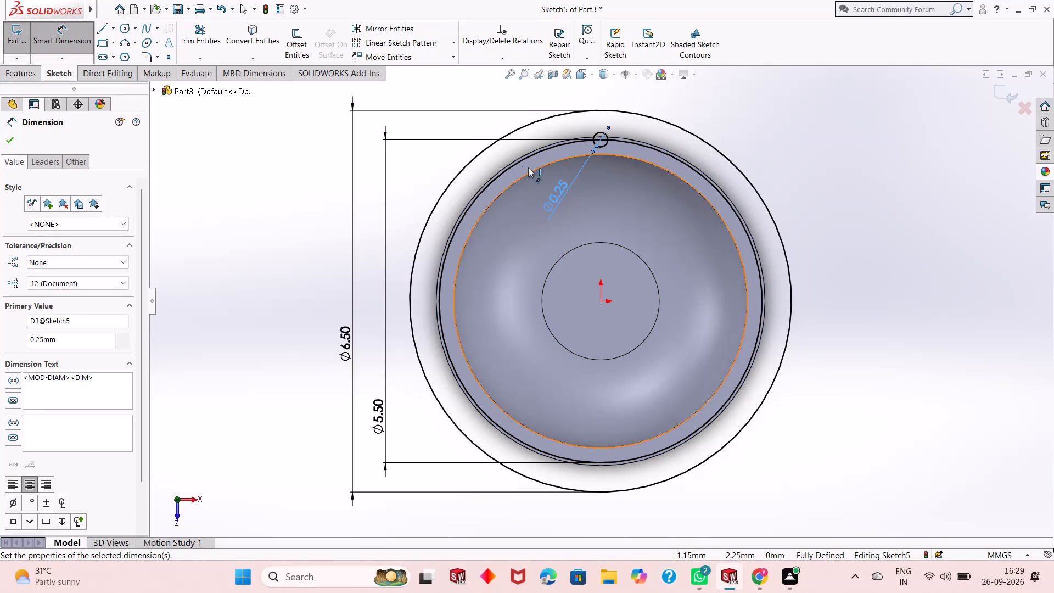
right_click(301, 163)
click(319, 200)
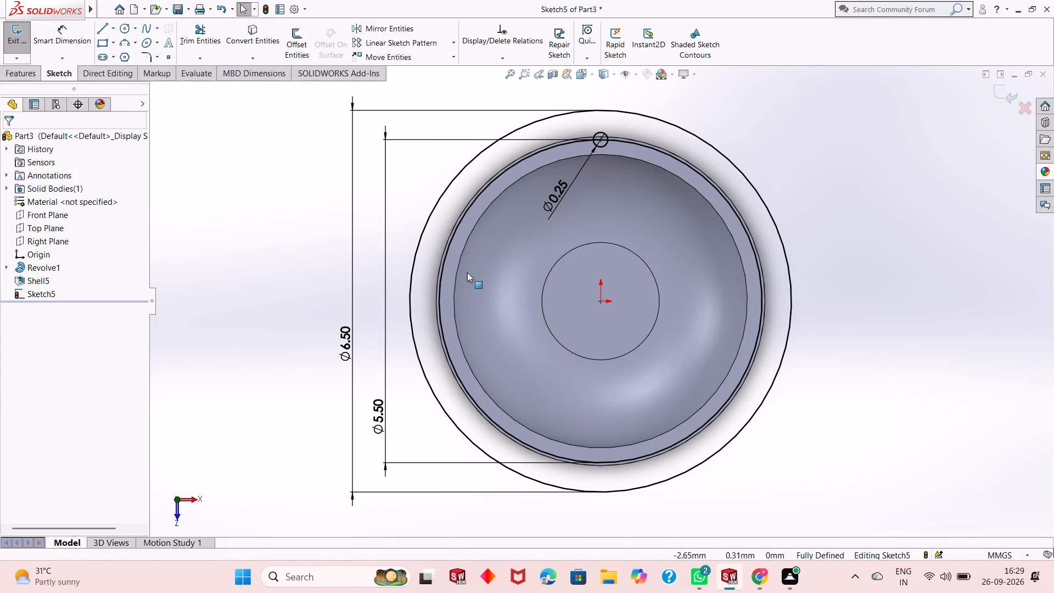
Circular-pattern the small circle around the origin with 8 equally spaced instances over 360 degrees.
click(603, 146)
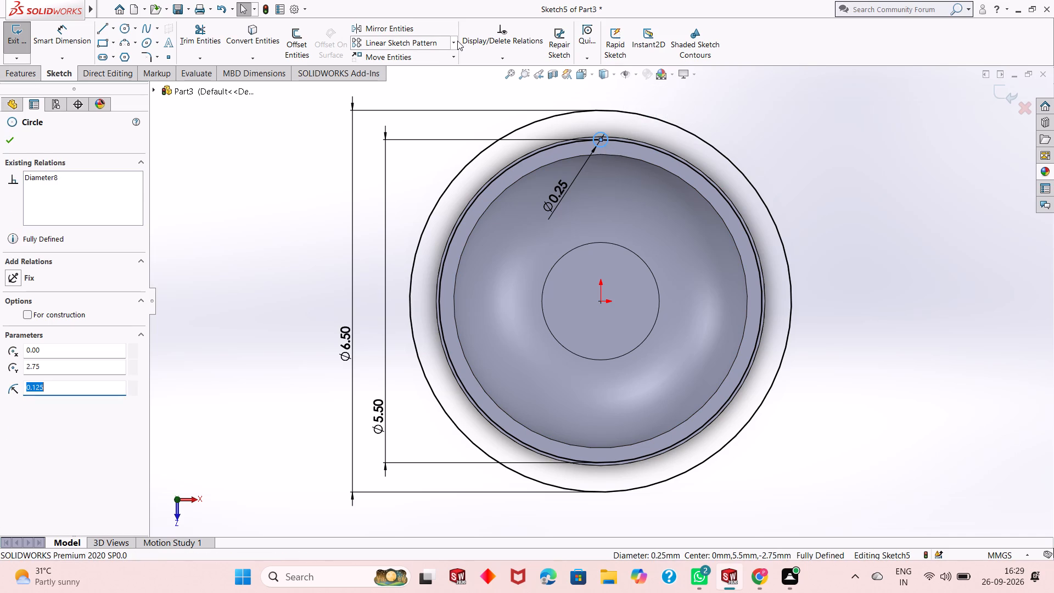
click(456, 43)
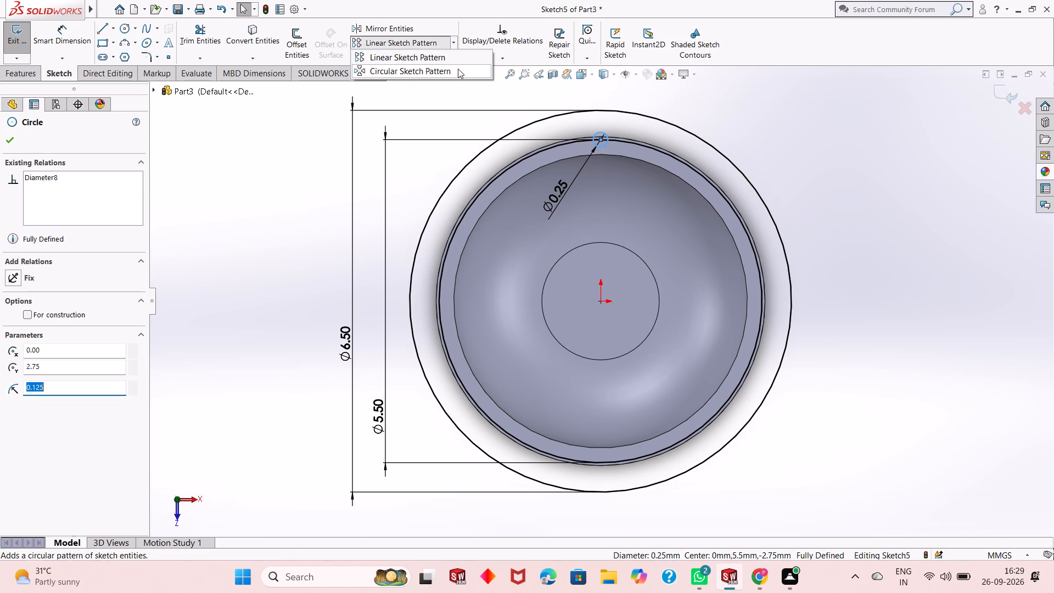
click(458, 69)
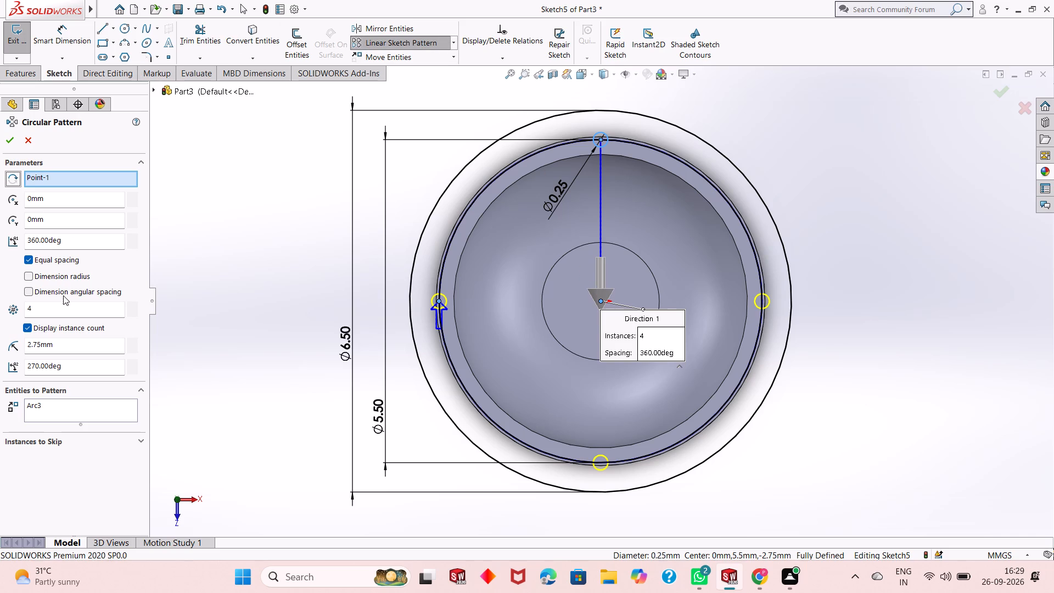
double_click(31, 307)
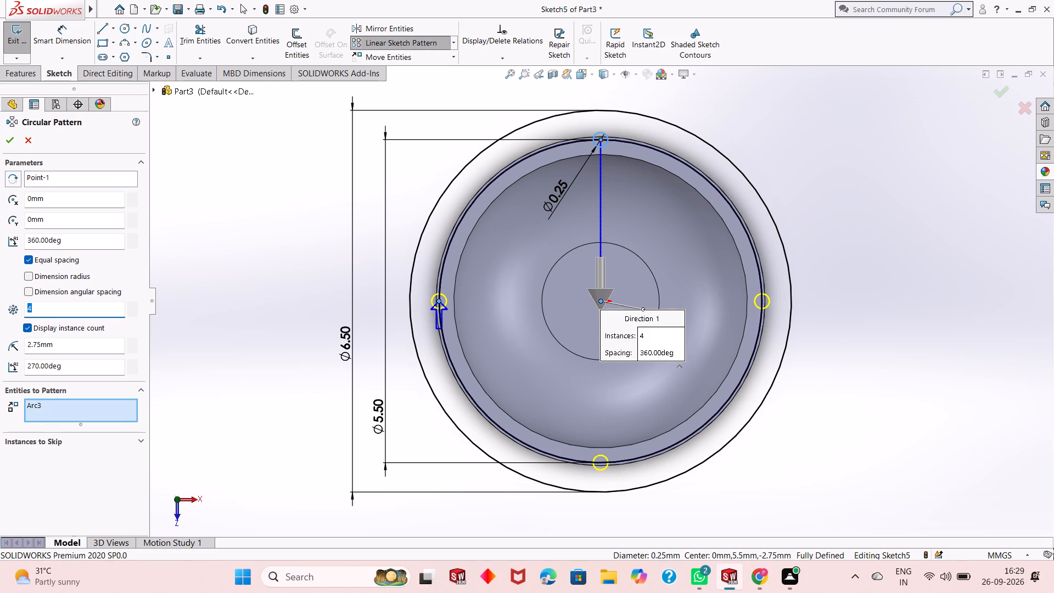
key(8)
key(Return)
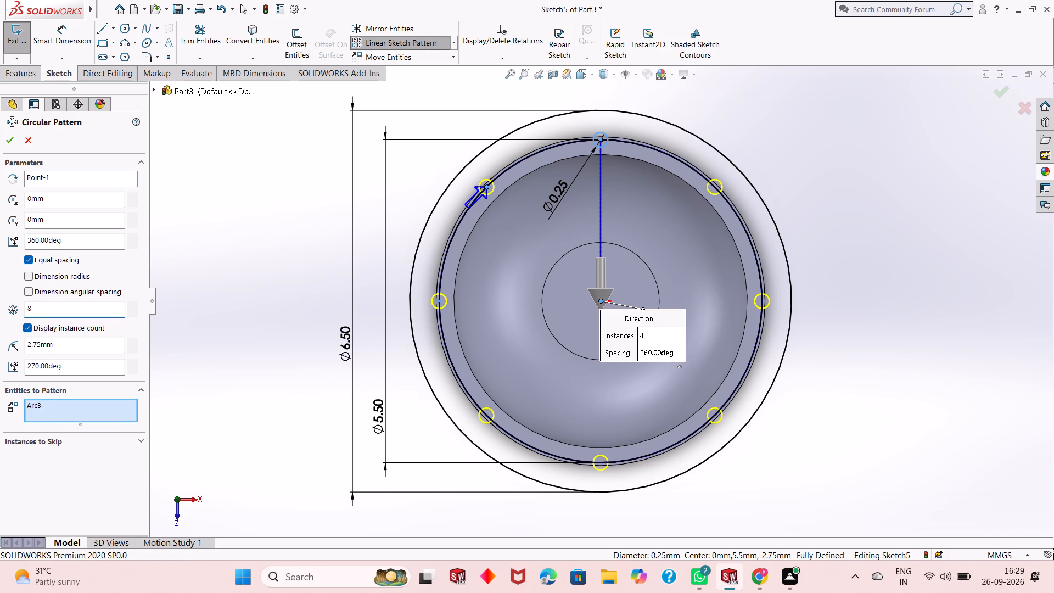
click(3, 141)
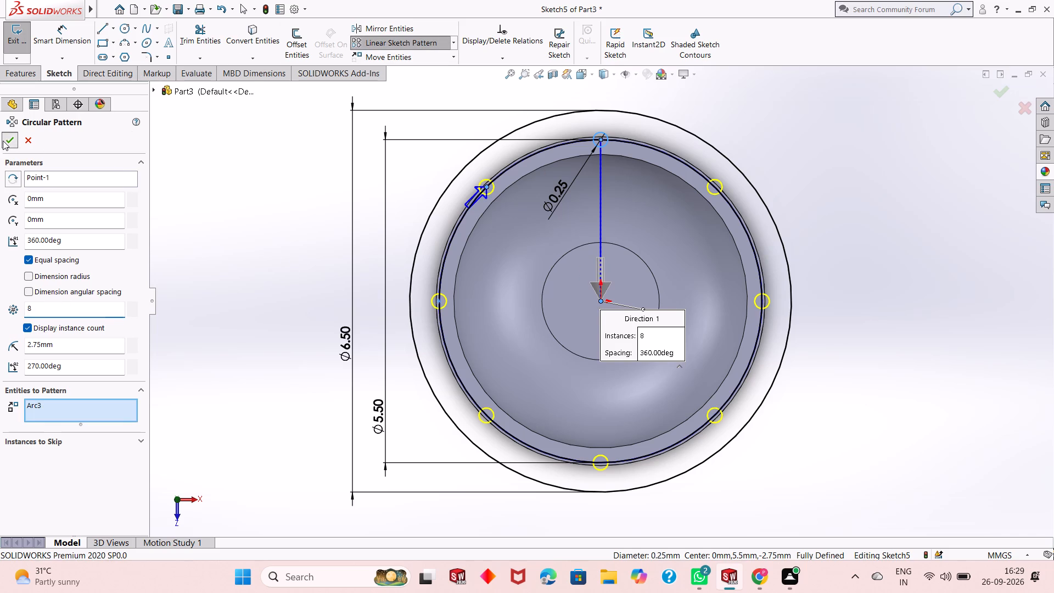
Examine the patterned circles on the cup's rim from several tilted angles.
middle_drag(666, 362, 659, 261)
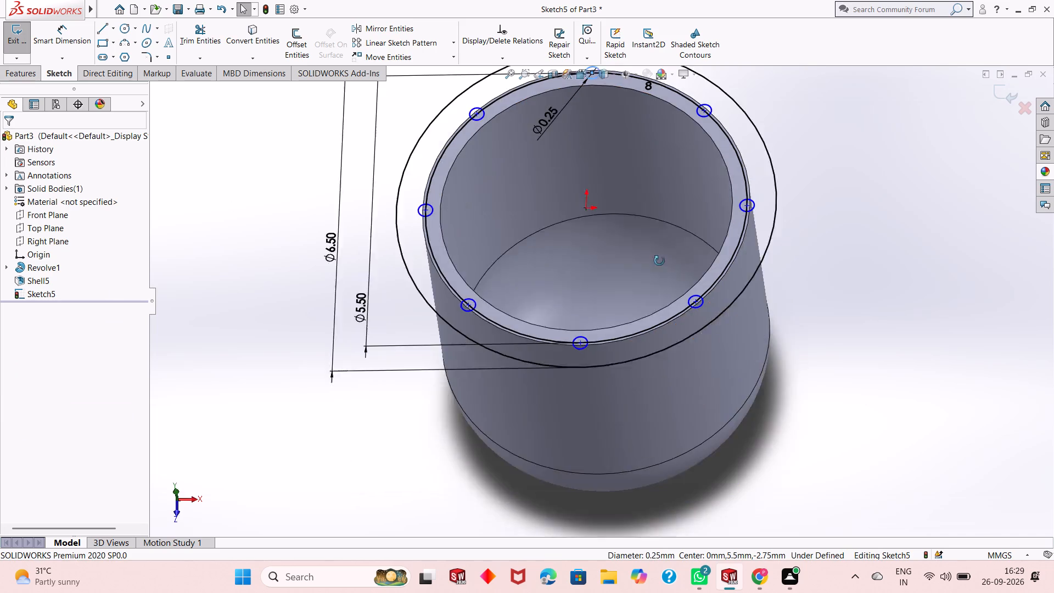
middle_drag(659, 261, 654, 221)
scroll(641, 237, up, 1)
scroll(641, 205, down, 1)
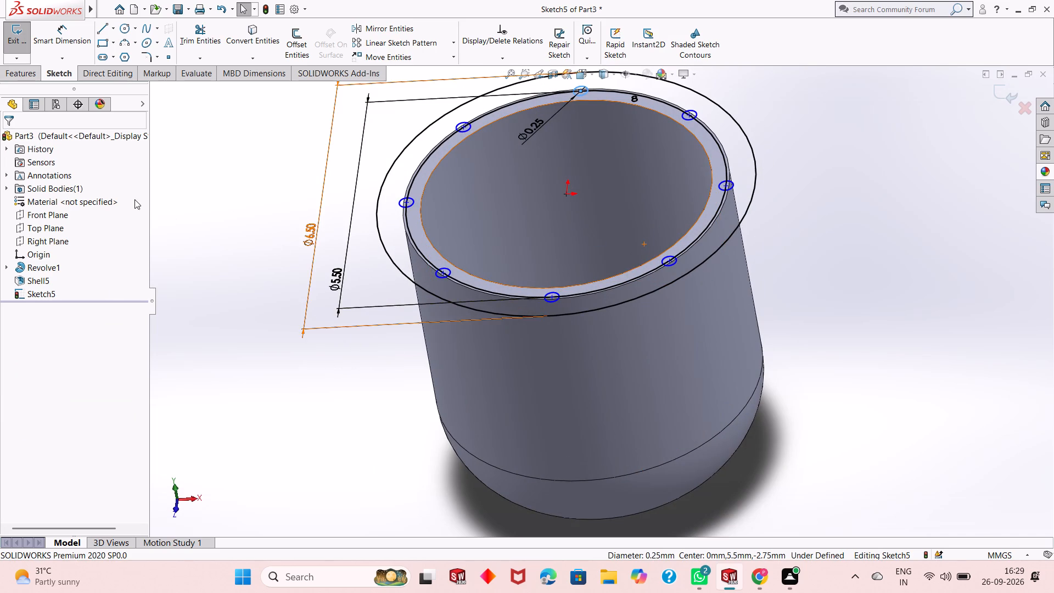
click(134, 199)
click(259, 210)
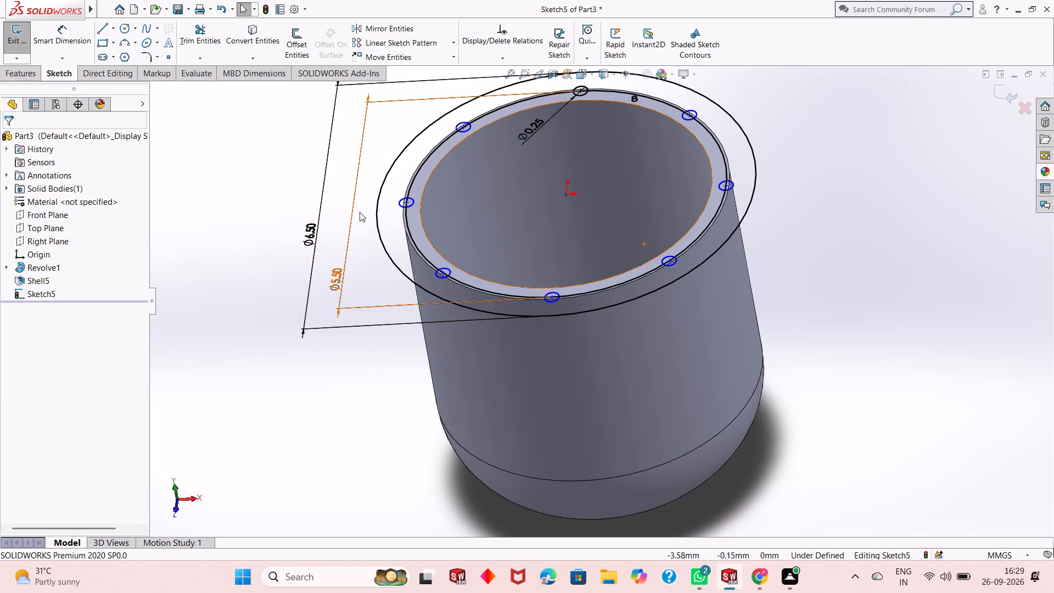
middle_drag(361, 214, 372, 277)
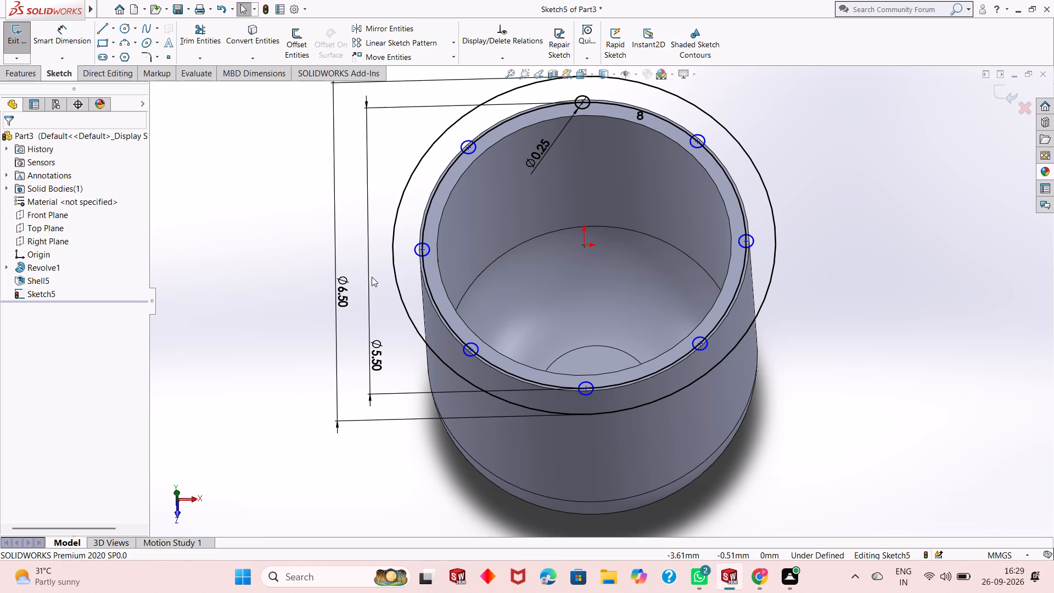
Undo the sketch edits back to the single undimensioned outer circle, removing the circular pattern, small circle, inner circle and all dimensions.
key(Escape)
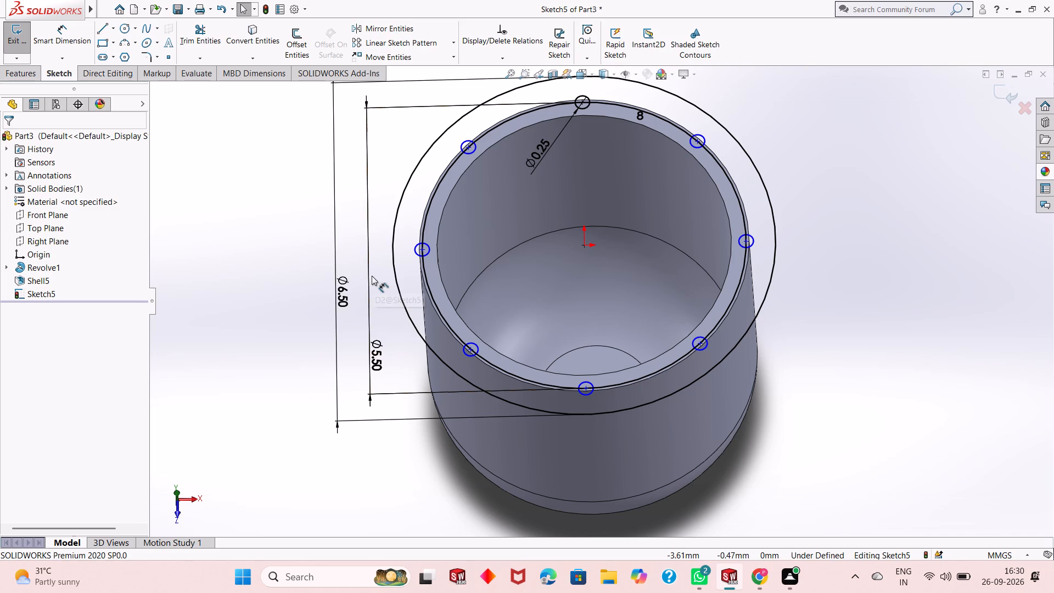
key(ctrl+z)
key(ctrl+z)
key(ctrl+z)
key(ctrl+z)
key(ctrl+z)
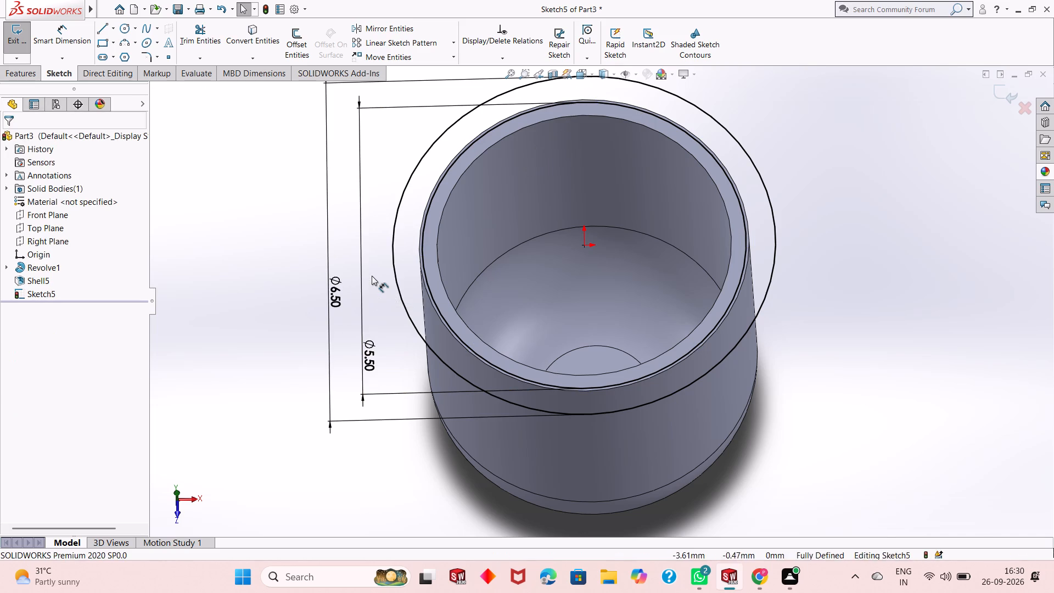
key(ctrl+z)
key(ctrl+z)
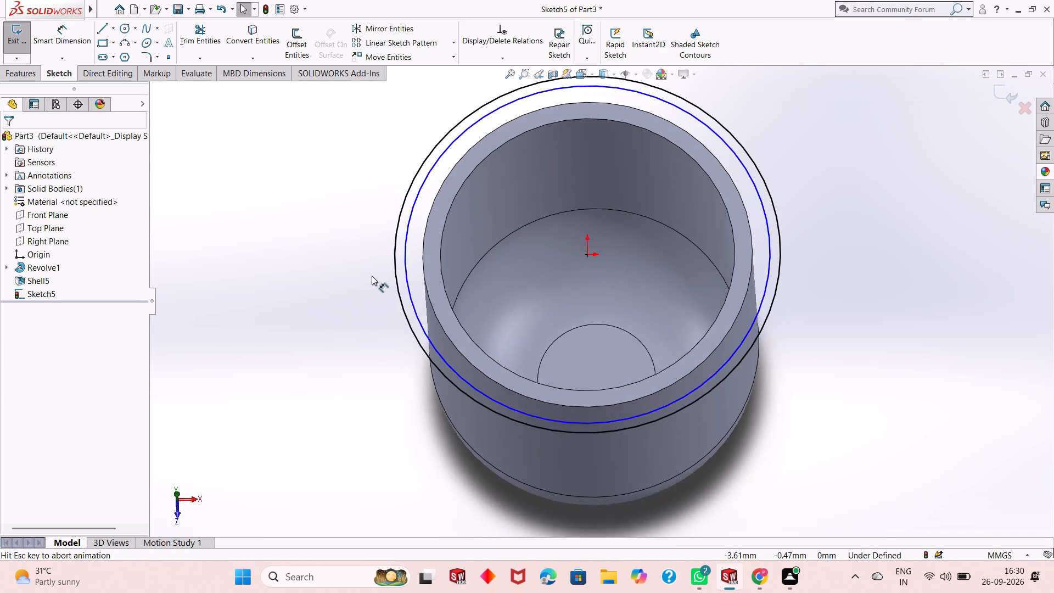
key(ctrl+z)
key(ctrl+z)
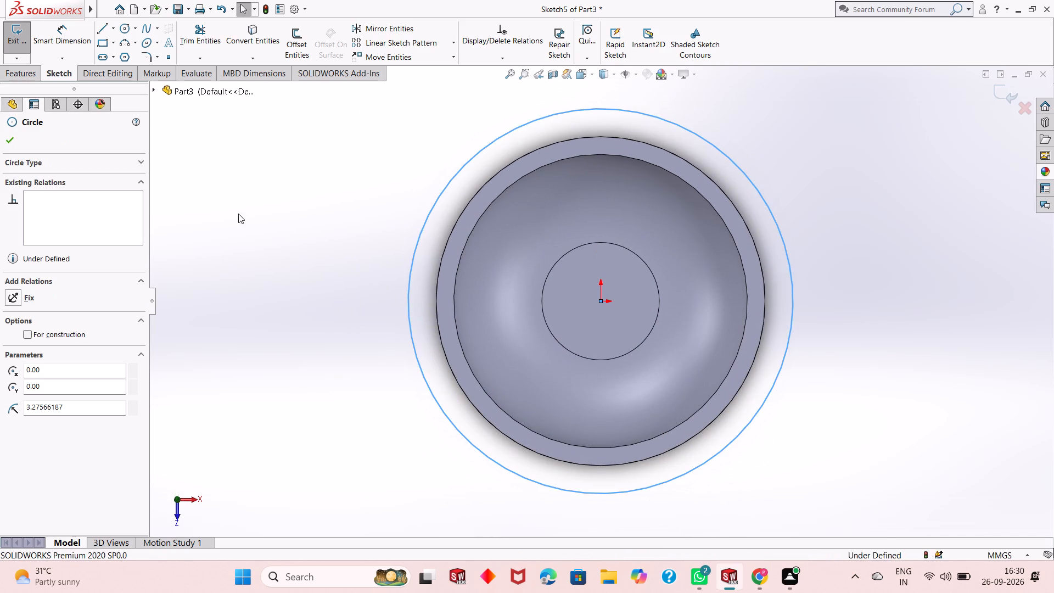
Dimension the remaining outer circle's diameter as 6.50 mm.
click(43, 37)
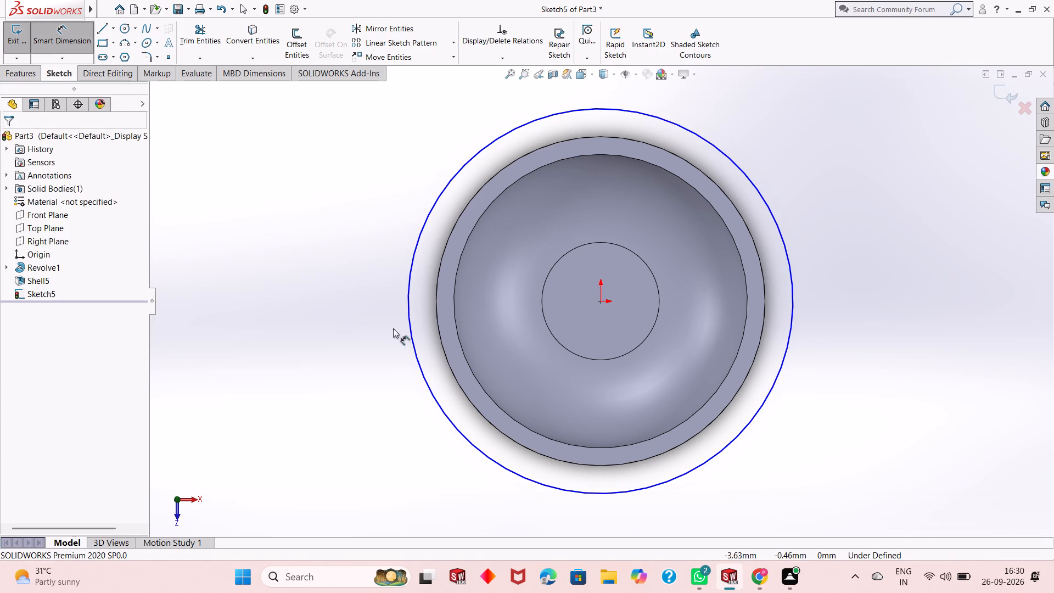
click(408, 329)
click(368, 377)
text(6.50)
key(Return)
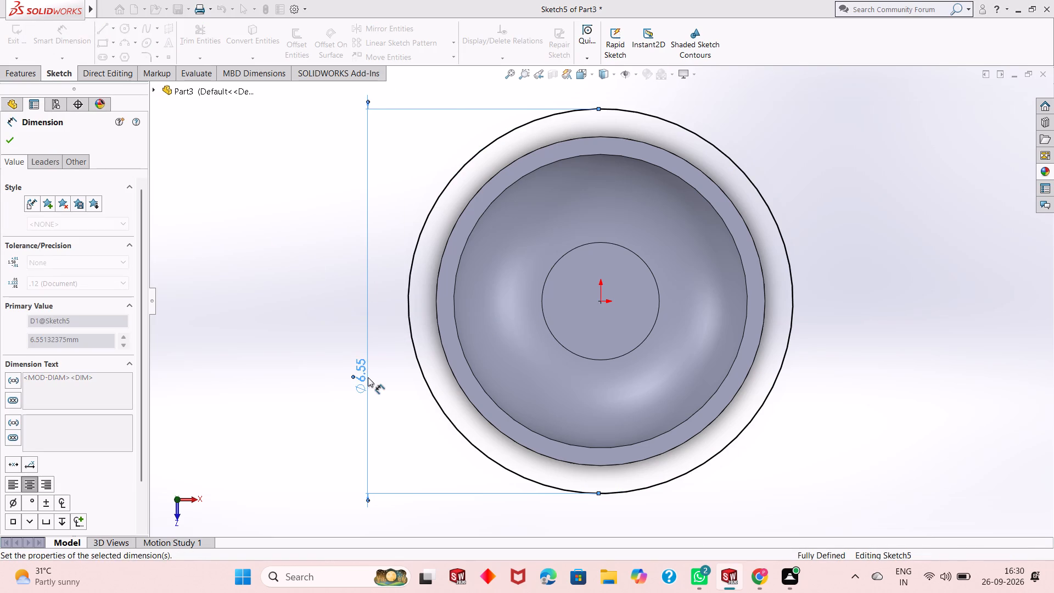
click(12, 142)
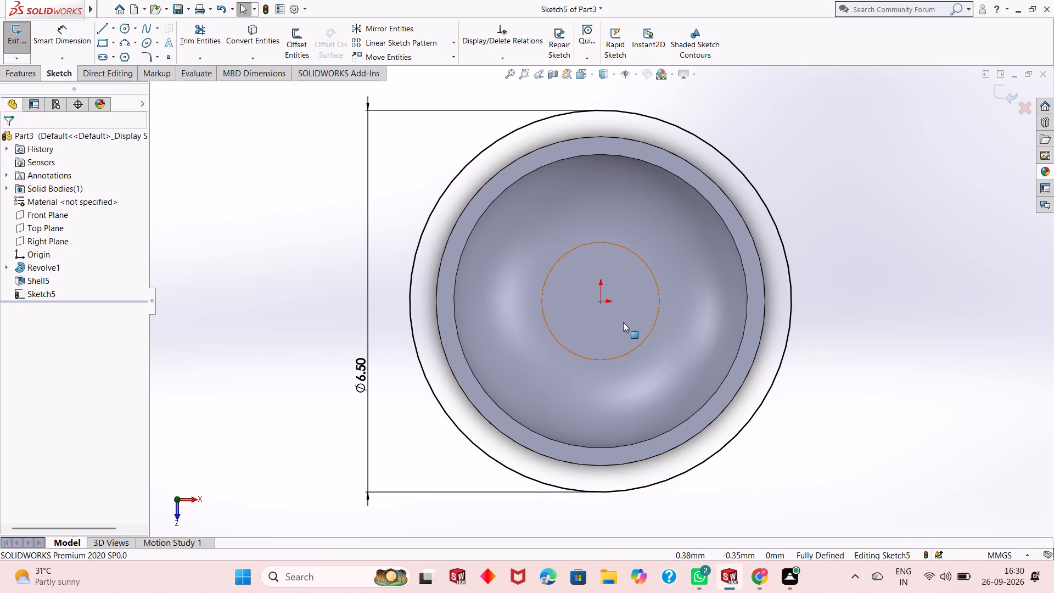
Extrude the 6.50 mm circle as a blind boss 0.50 mm upward from the cup's rim, merged with the body.
middle_drag(623, 322, 643, 209)
scroll(609, 245, up, 2)
scroll(816, 205, down, 1)
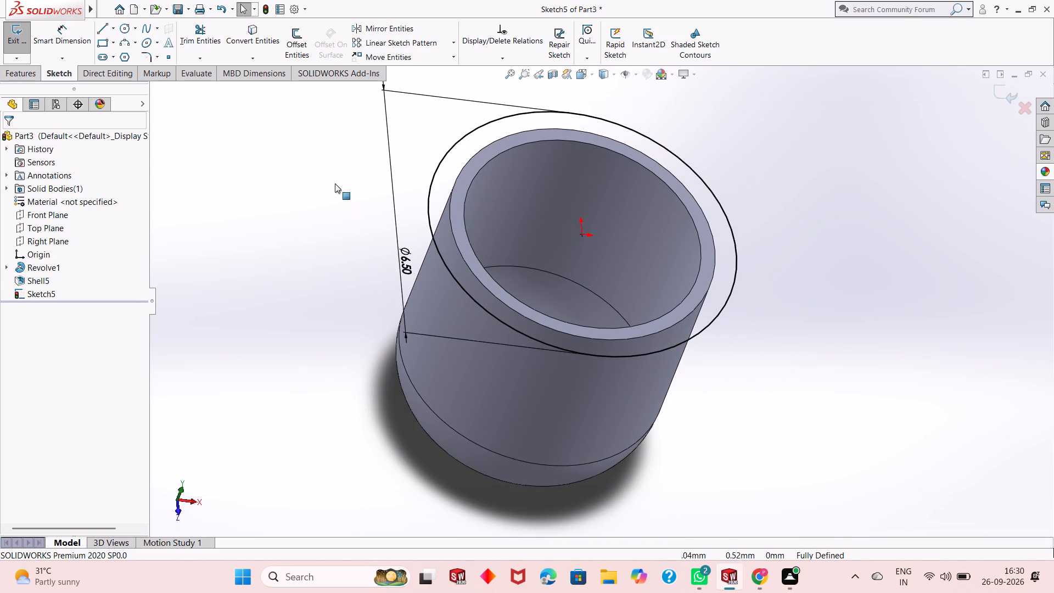
click(60, 38)
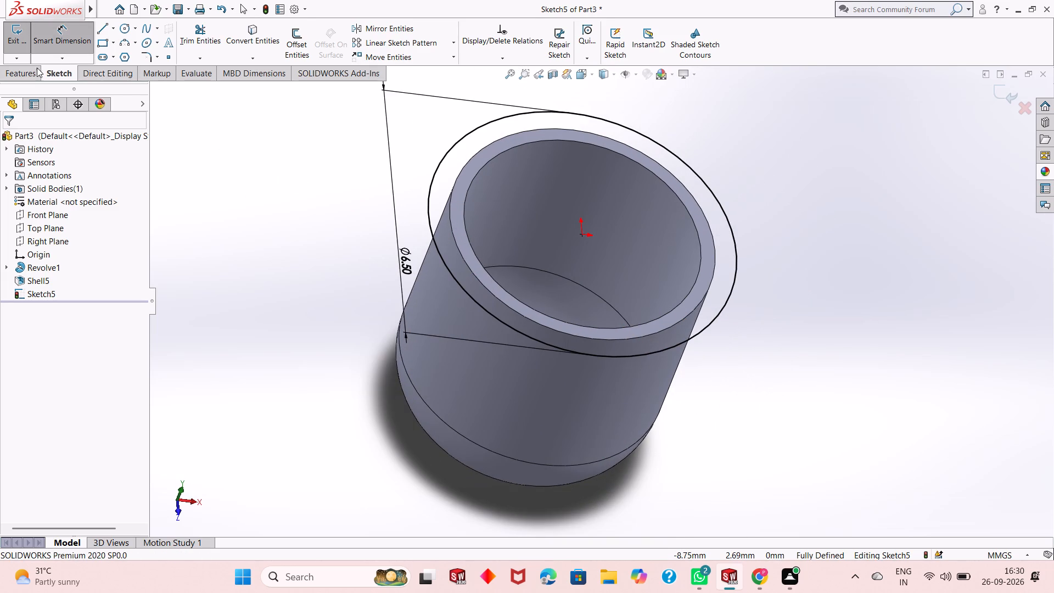
click(25, 72)
click(27, 53)
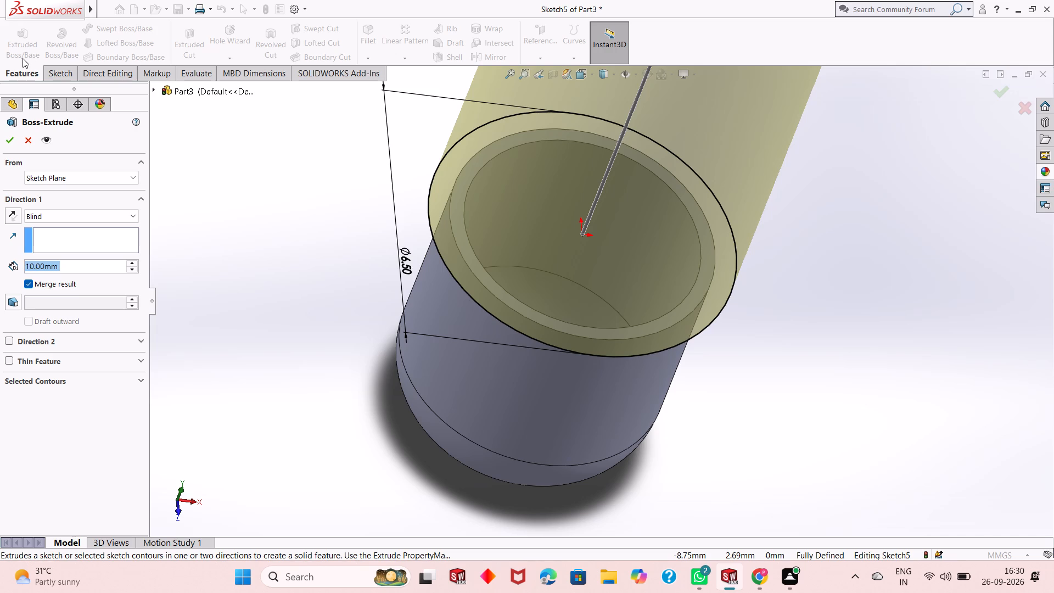
text(0.50)
key(Return)
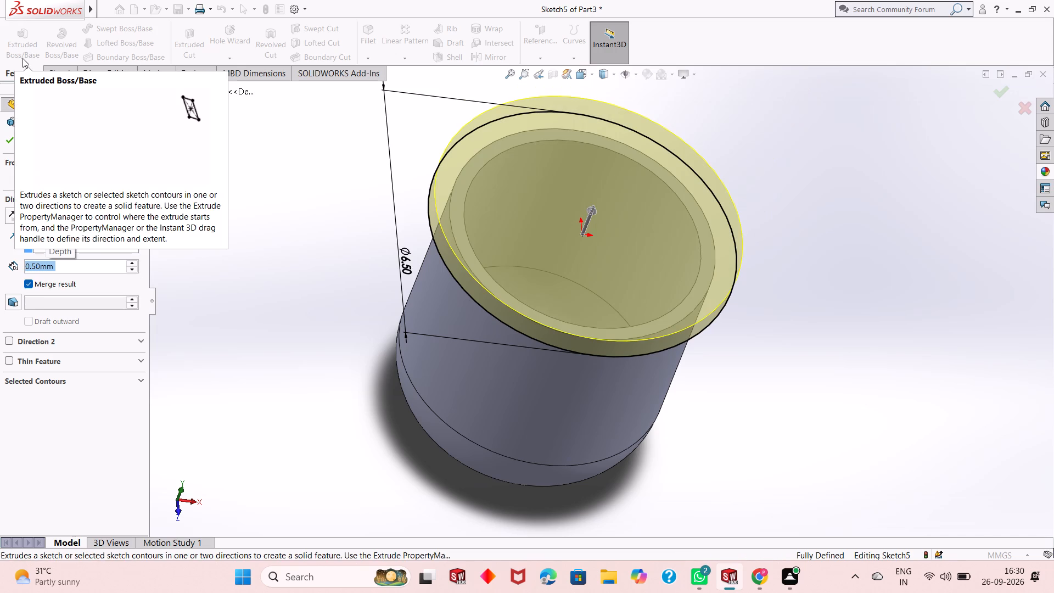
click(5, 134)
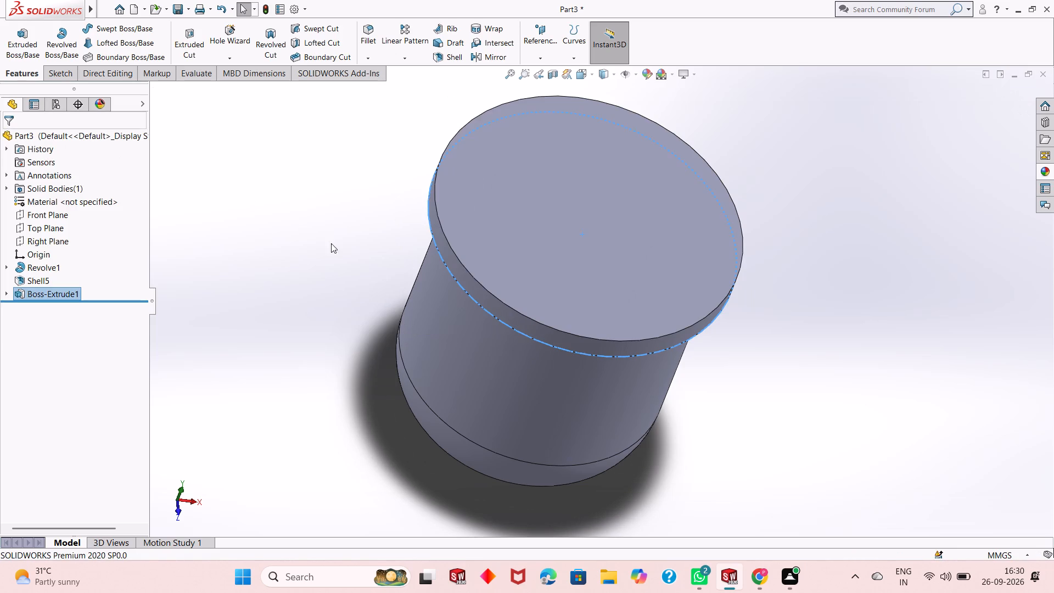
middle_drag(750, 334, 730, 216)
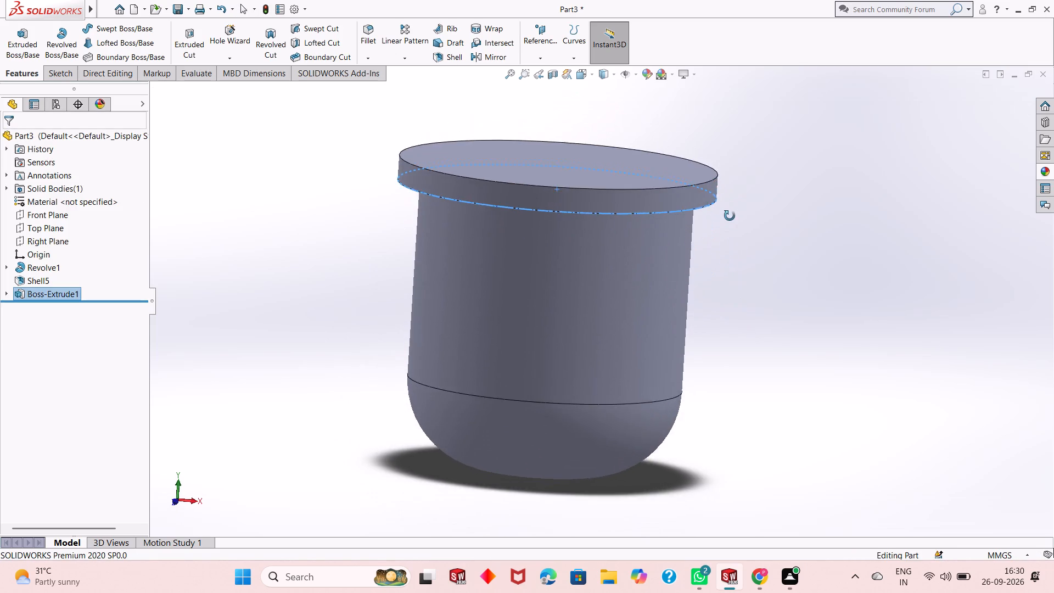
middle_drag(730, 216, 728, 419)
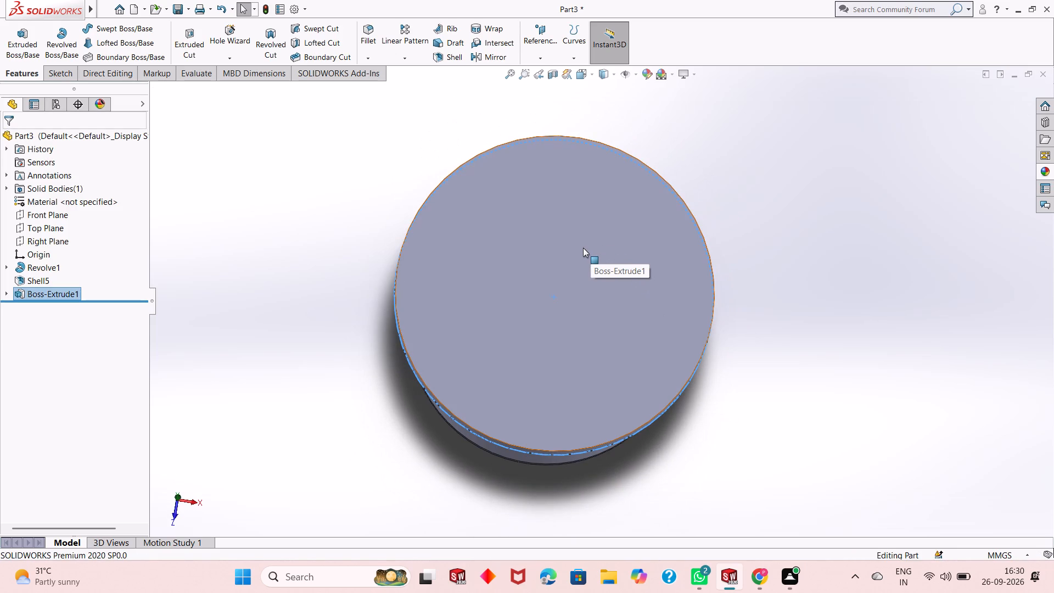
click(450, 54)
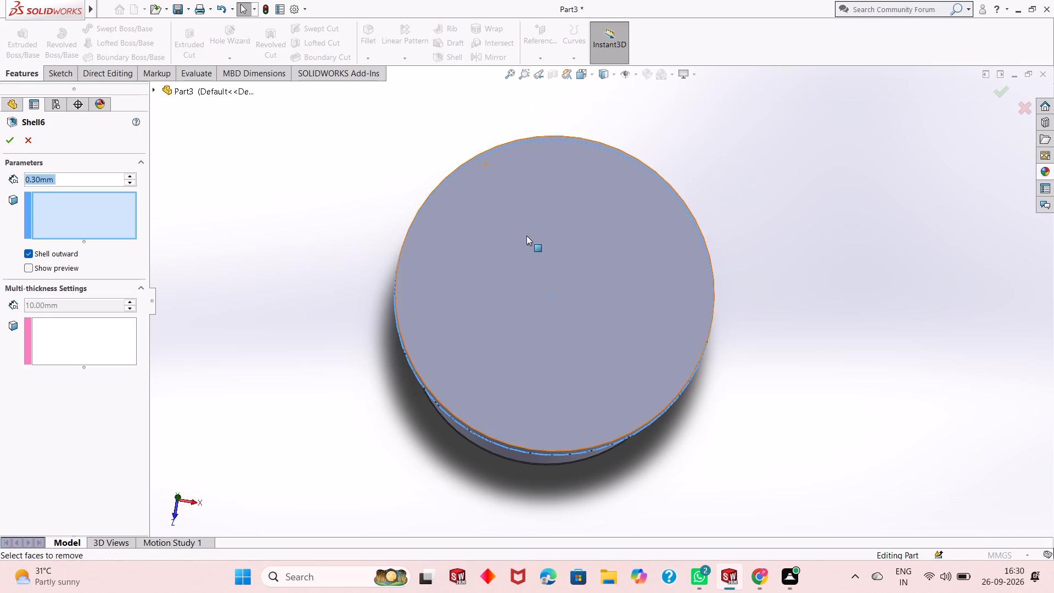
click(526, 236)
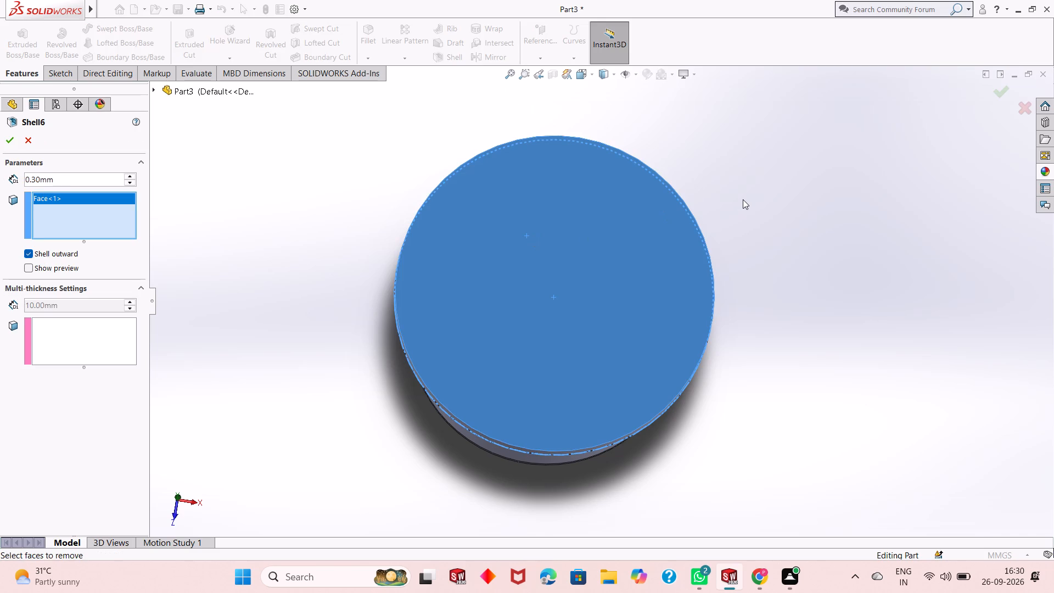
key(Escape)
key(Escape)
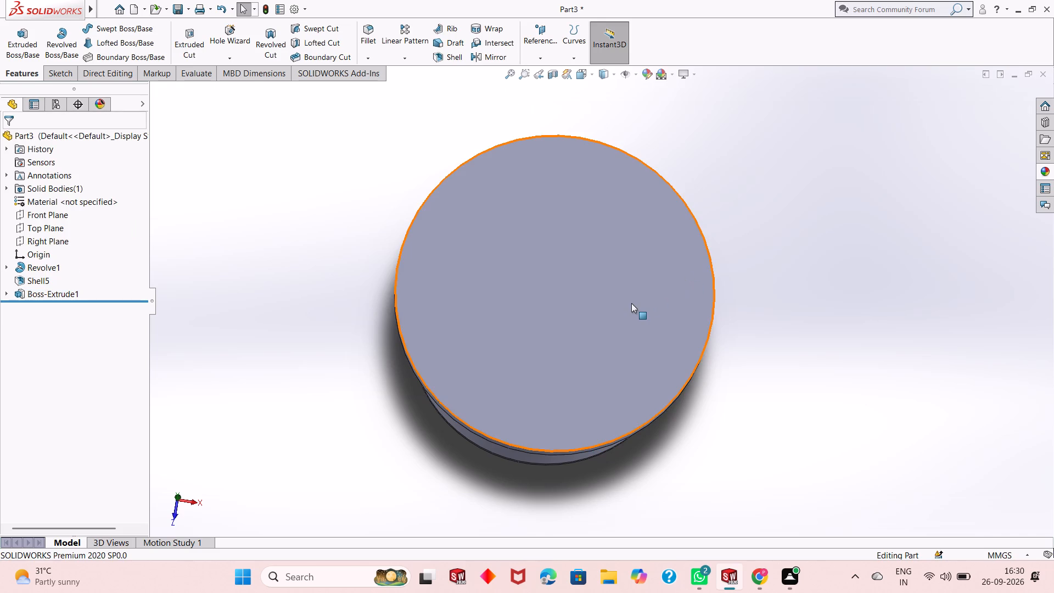
Undo the 0.50 mm boss extrusion on the cup's rim, going back into the 6.50 mm circle sketch.
middle_drag(629, 306, 622, 244)
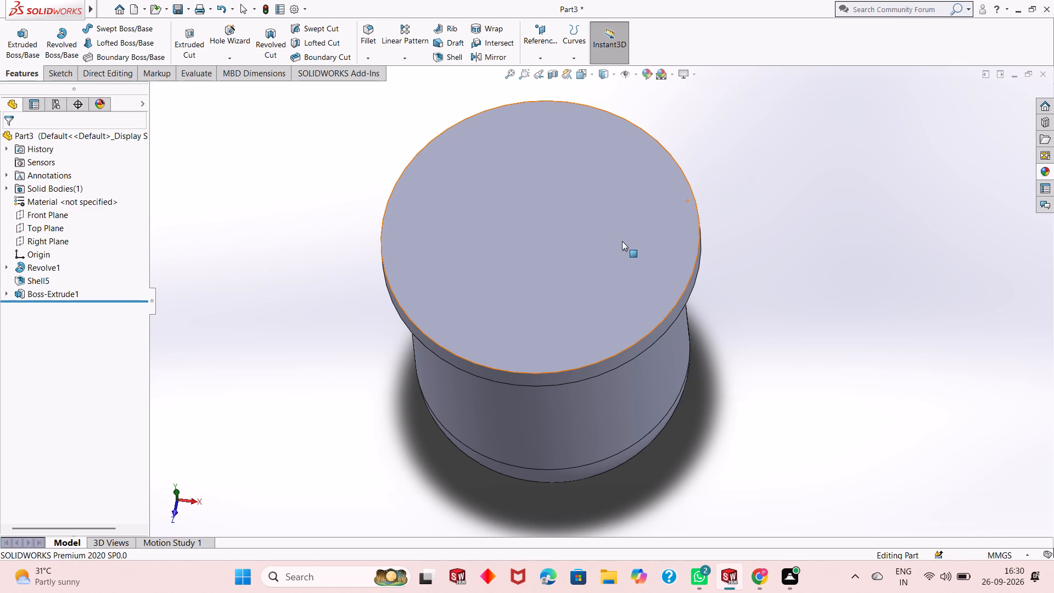
middle_drag(725, 347, 724, 282)
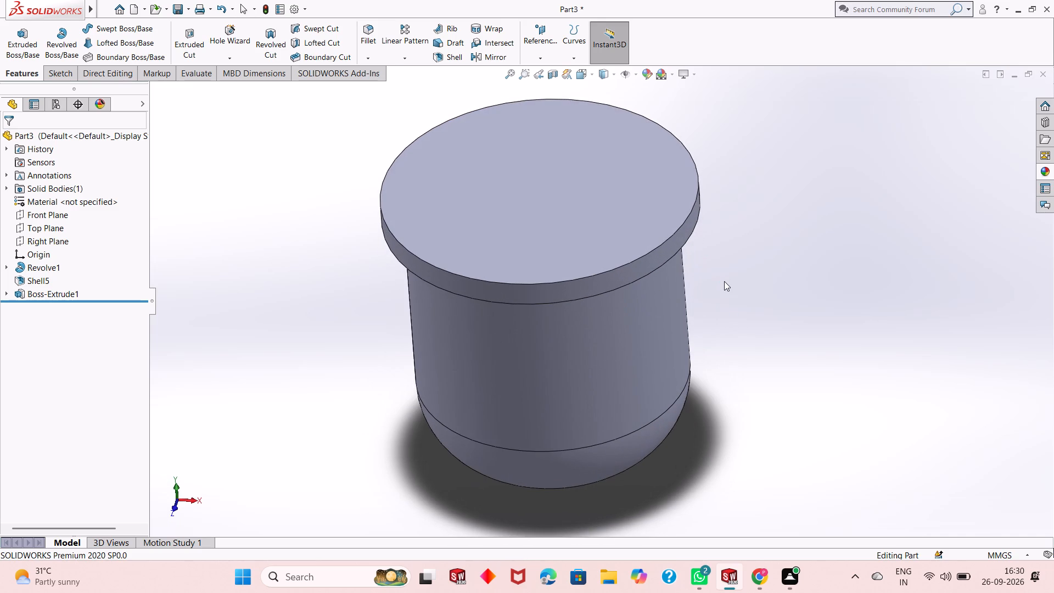
key(ctrl+z)
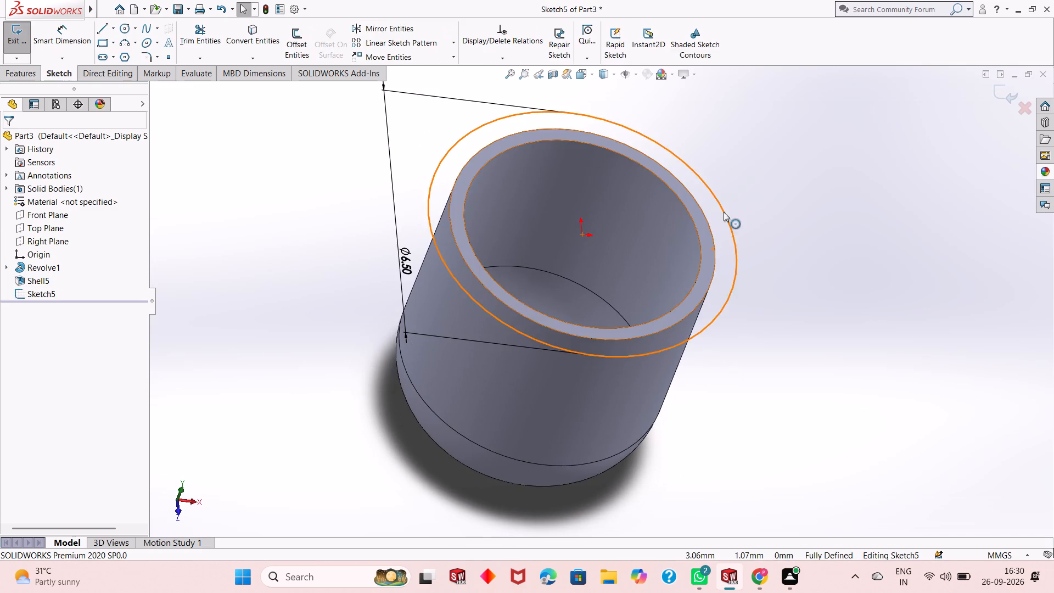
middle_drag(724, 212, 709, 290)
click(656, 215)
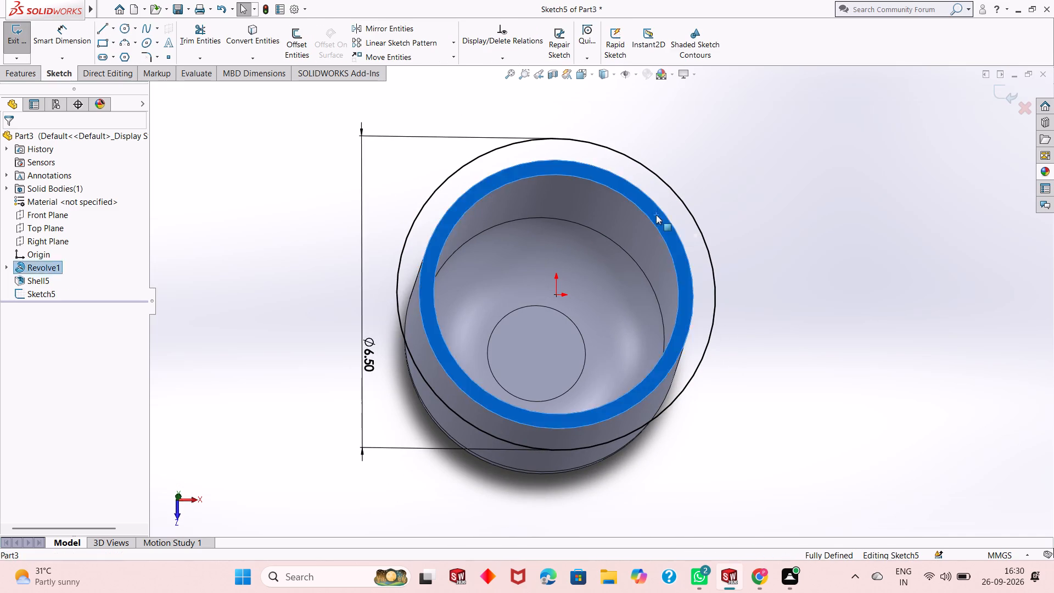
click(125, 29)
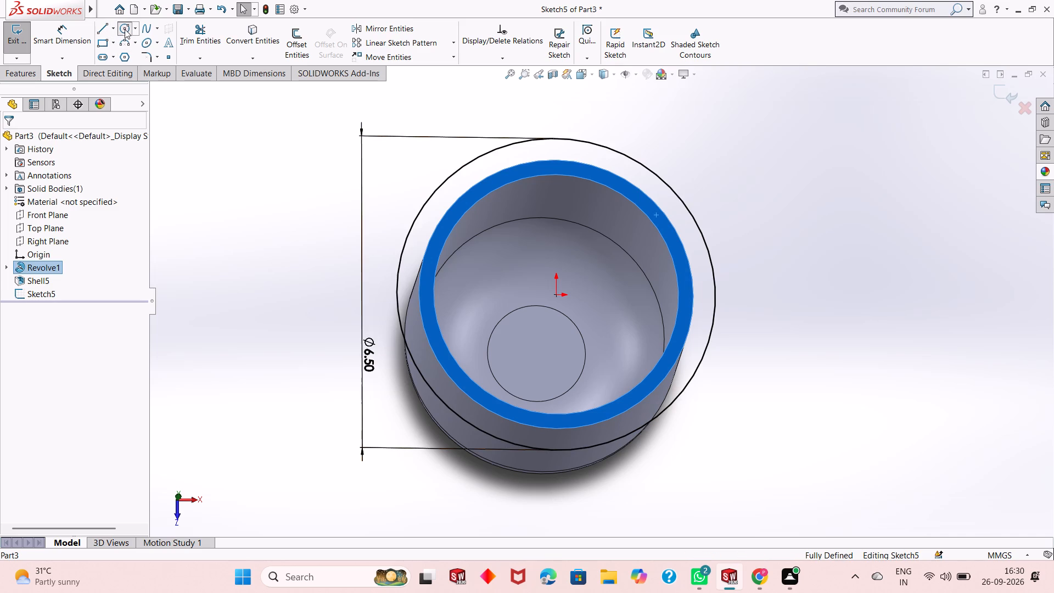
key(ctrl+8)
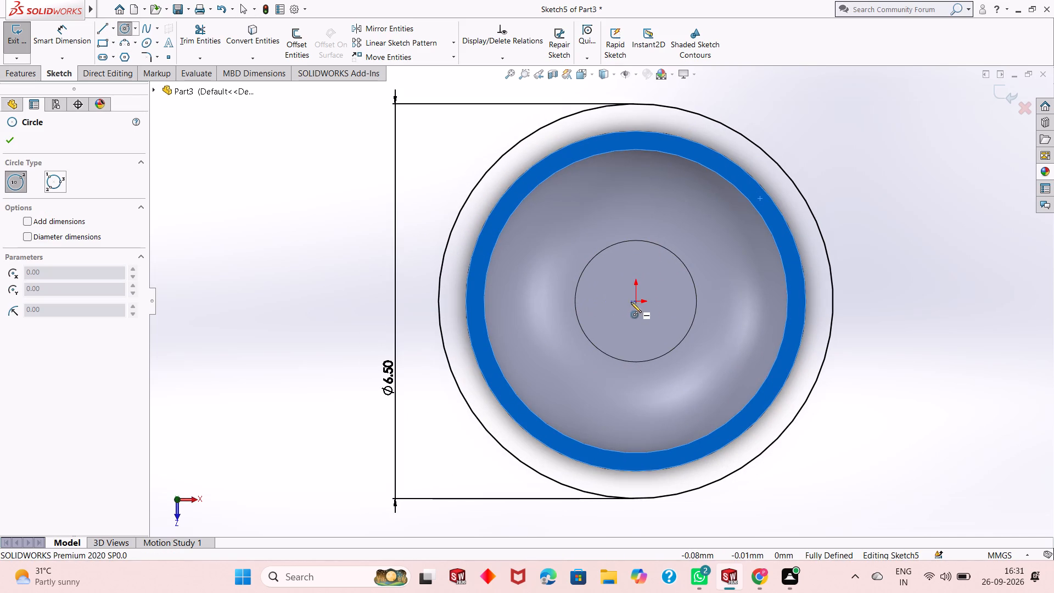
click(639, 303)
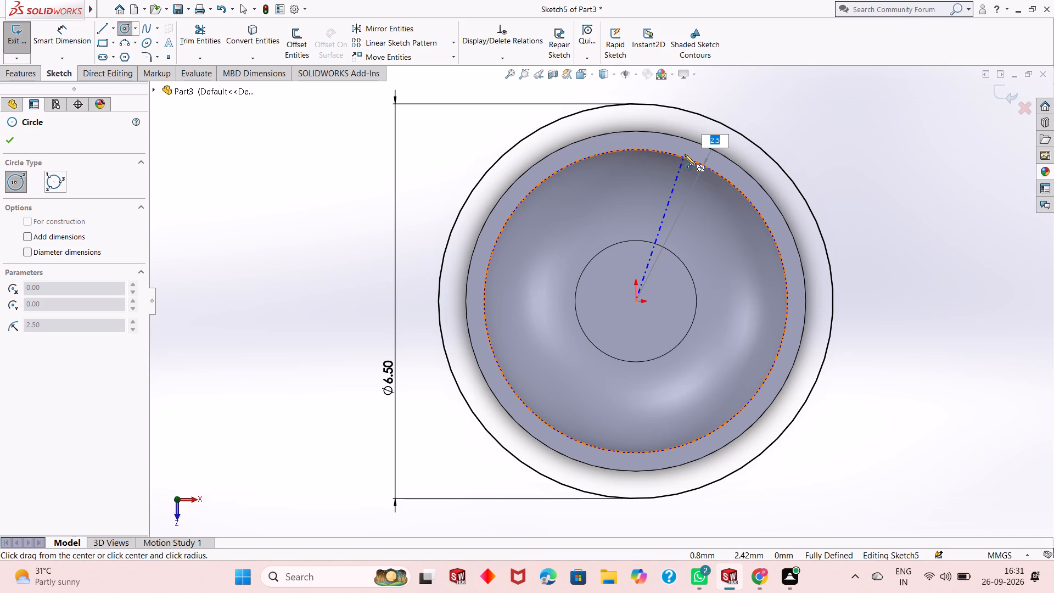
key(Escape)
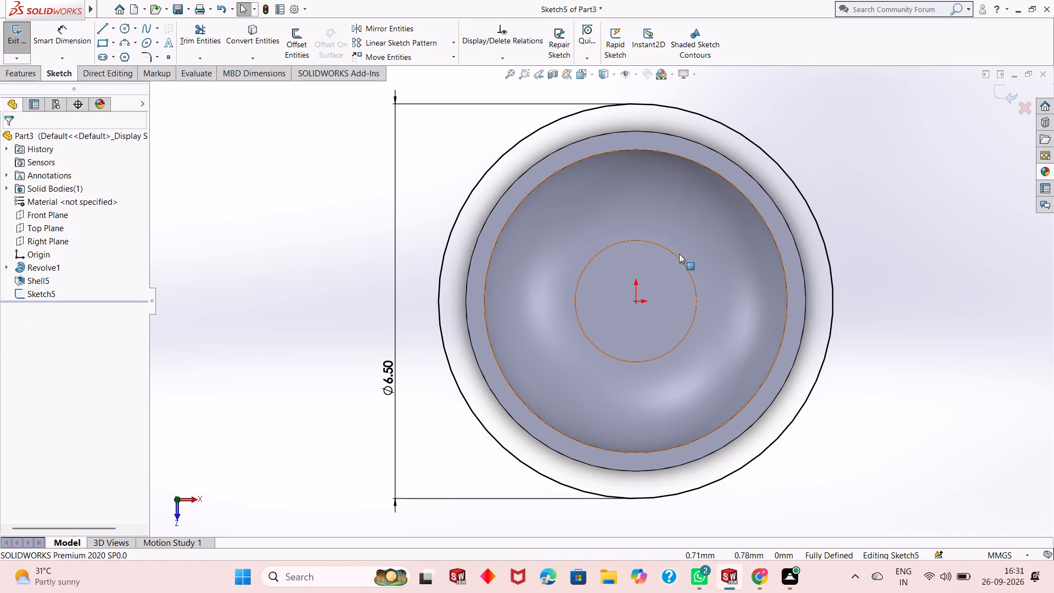
Examine the cup's open rim, wall thickness and inner floor against the 6.50 mm circle from a tilted view.
middle_drag(647, 300, 646, 225)
scroll(646, 225, down, 1)
scroll(646, 231, up, 1)
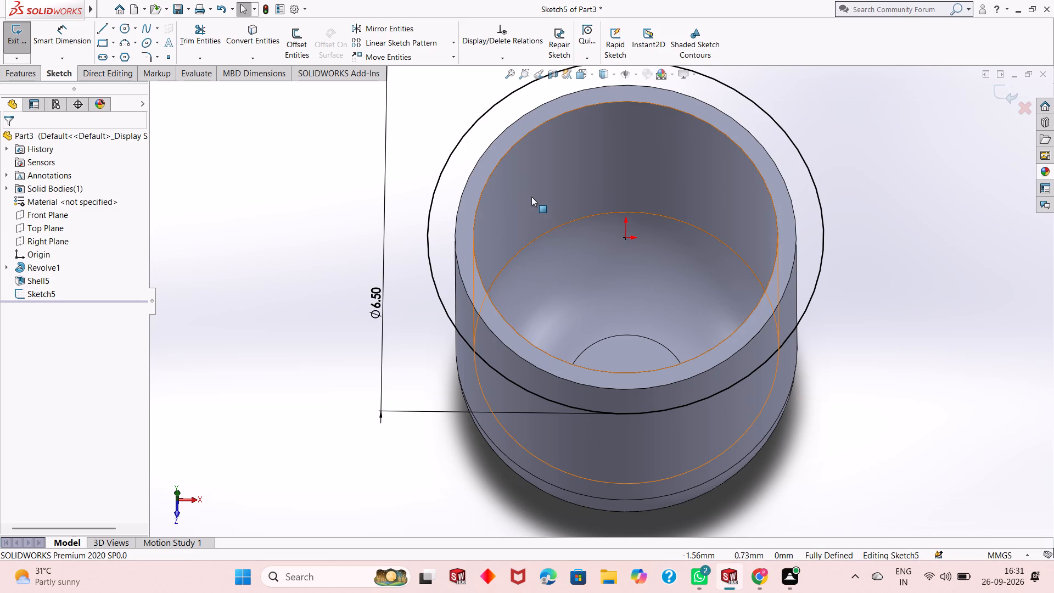
scroll(531, 197, up, 1)
scroll(567, 183, down, 1)
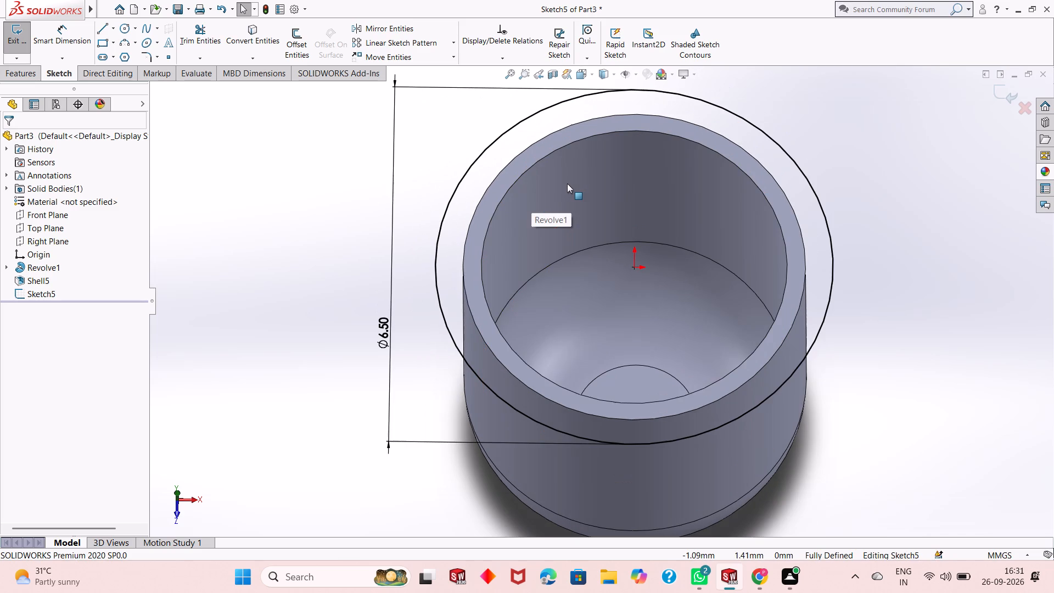
scroll(567, 183, down, 1)
scroll(568, 183, up, 1)
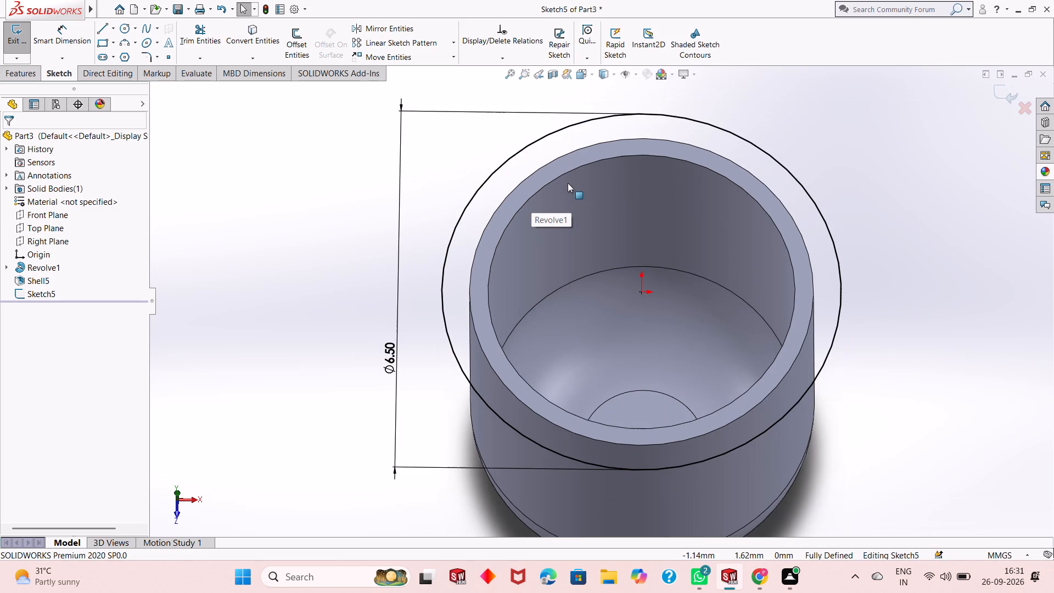
scroll(568, 183, down, 1)
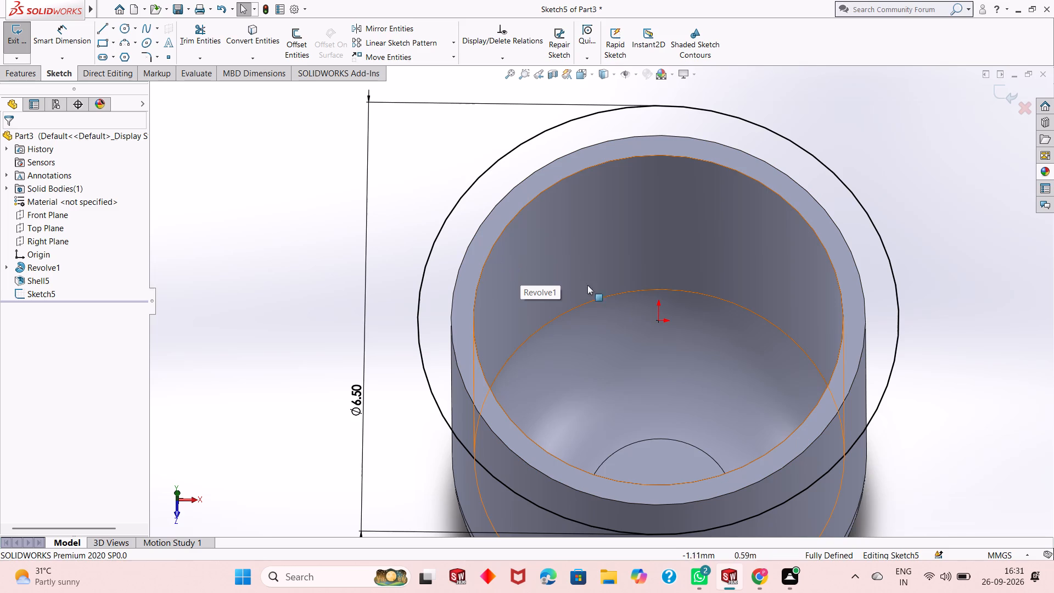
scroll(631, 312, down, 1)
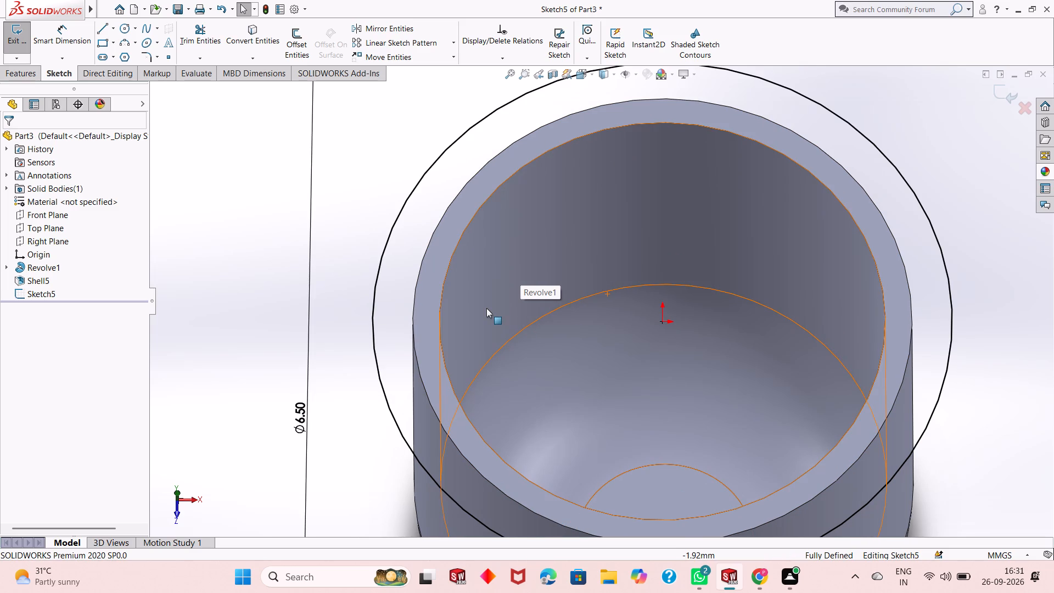
scroll(485, 308, up, 1)
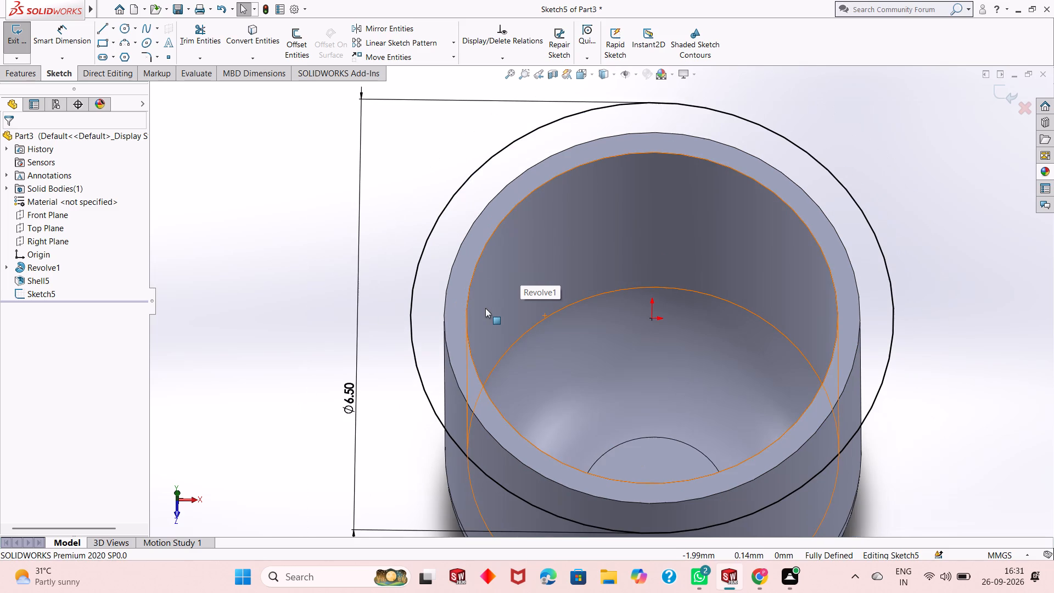
scroll(485, 308, up, 1)
scroll(485, 308, down, 1)
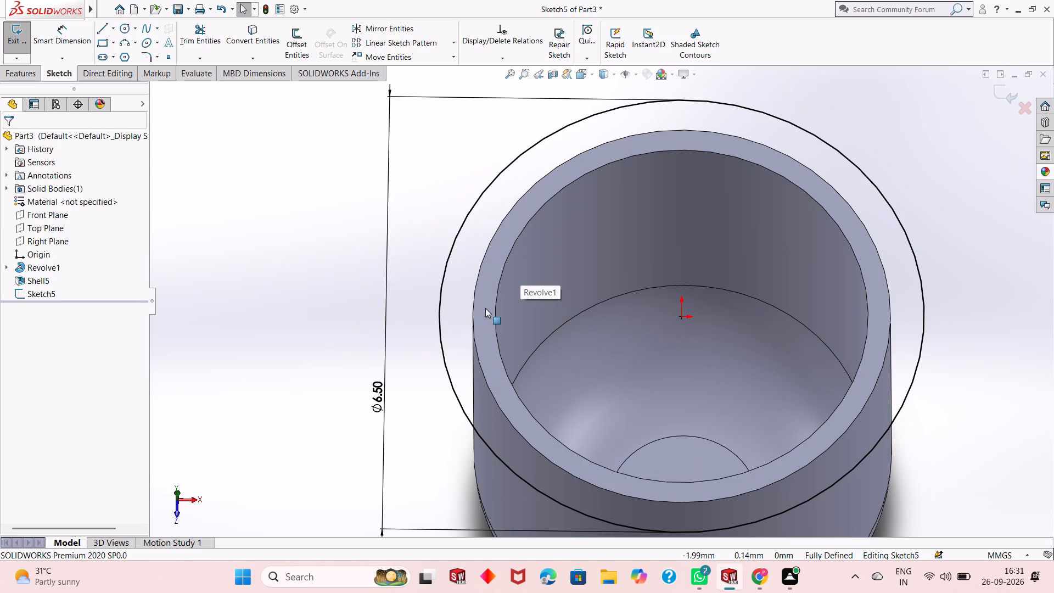
scroll(485, 308, down, 1)
scroll(463, 304, up, 2)
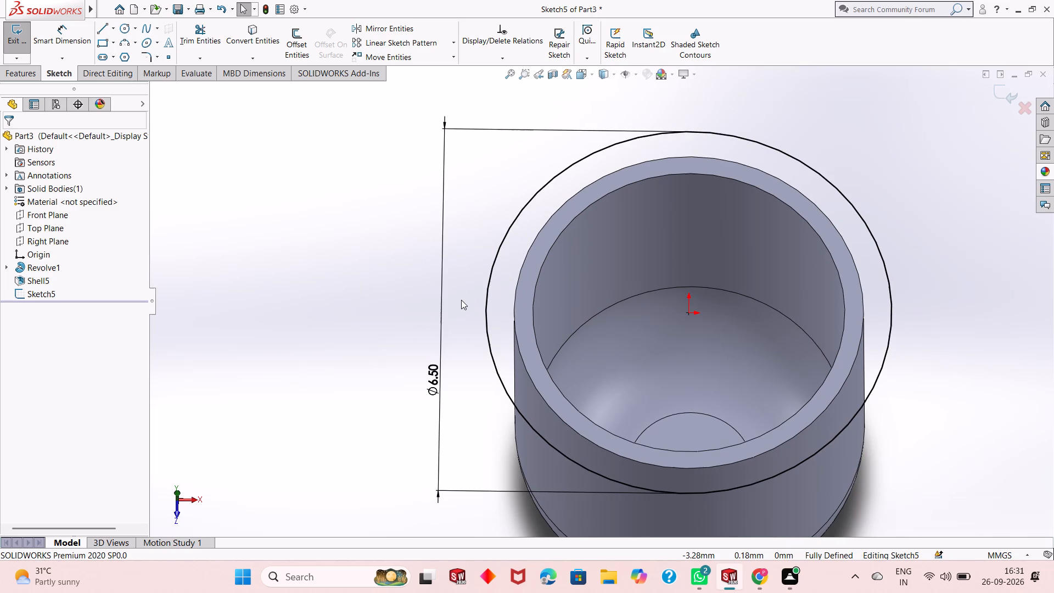
scroll(466, 299, up, 1)
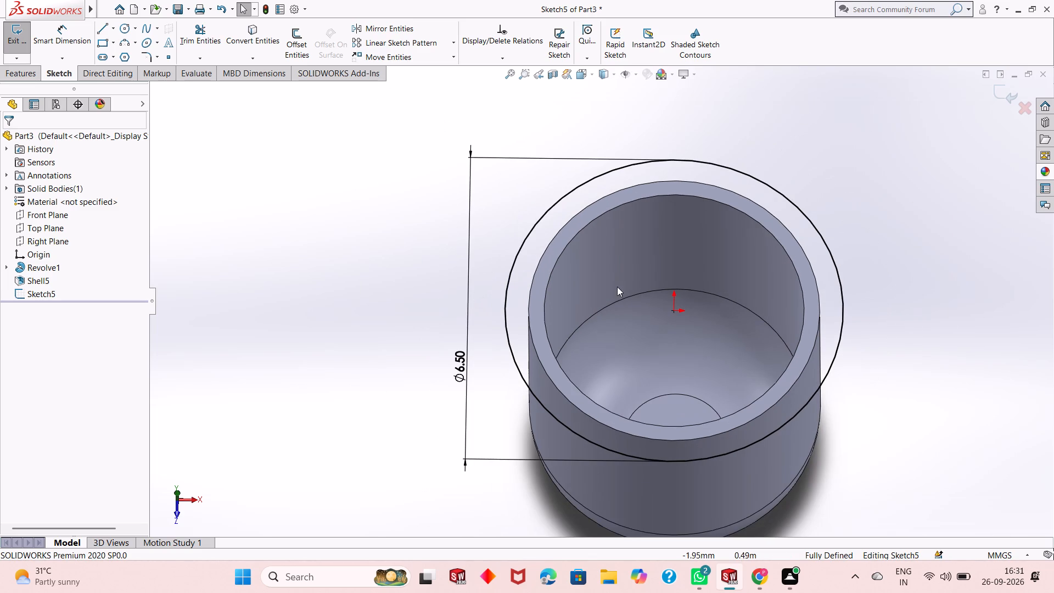
scroll(805, 294, down, 1)
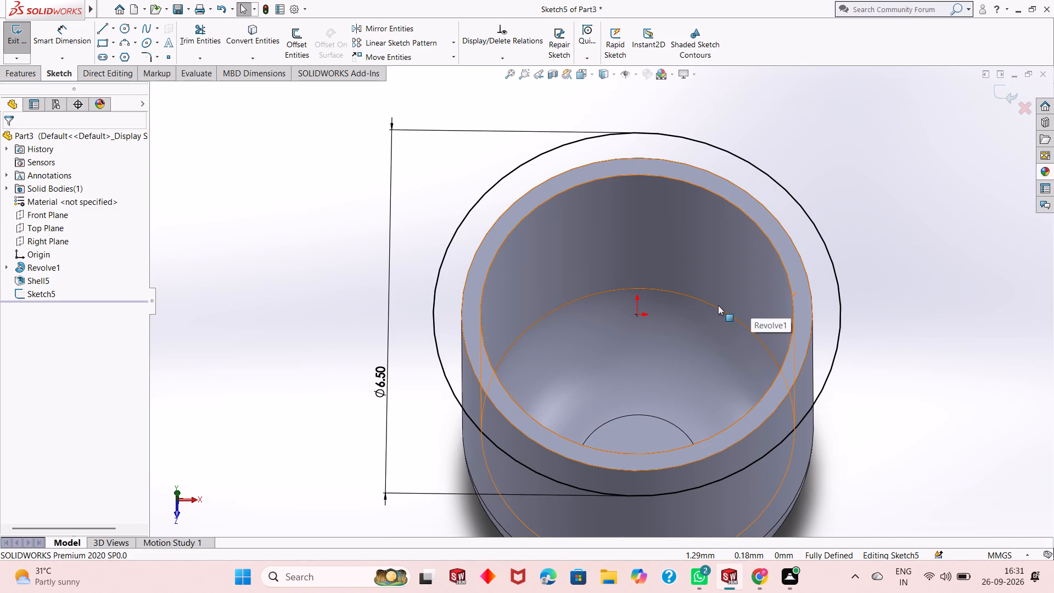
scroll(717, 305, down, 2)
scroll(607, 305, up, 2)
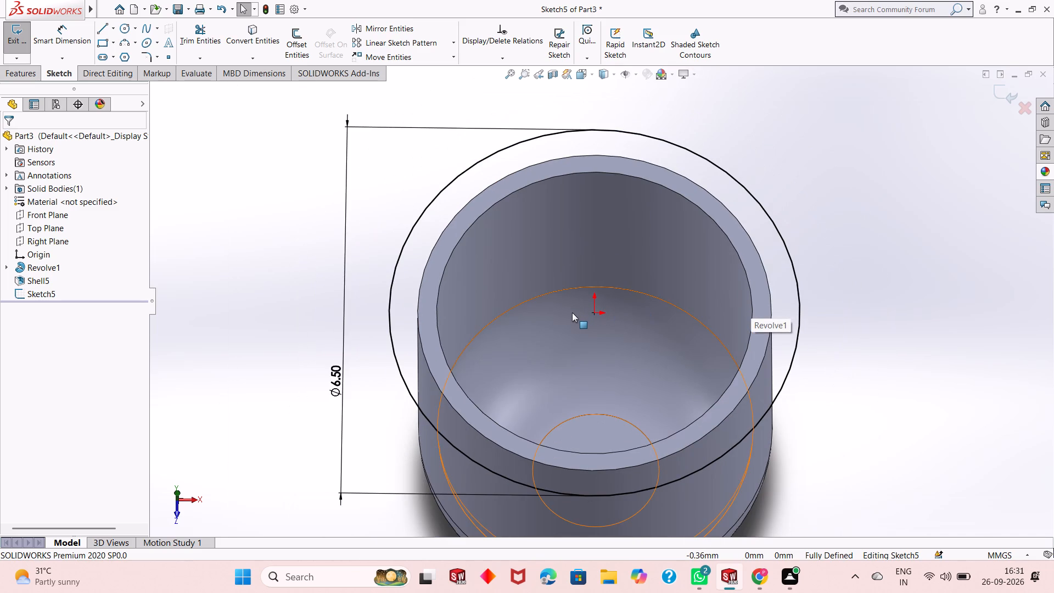
scroll(572, 312, up, 1)
scroll(559, 306, down, 2)
scroll(559, 306, up, 1)
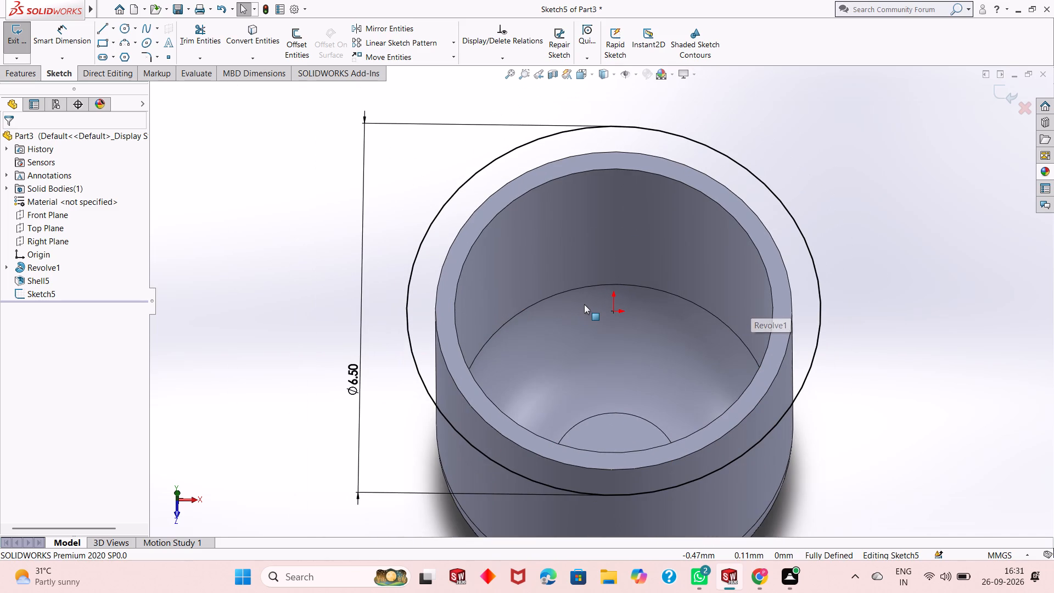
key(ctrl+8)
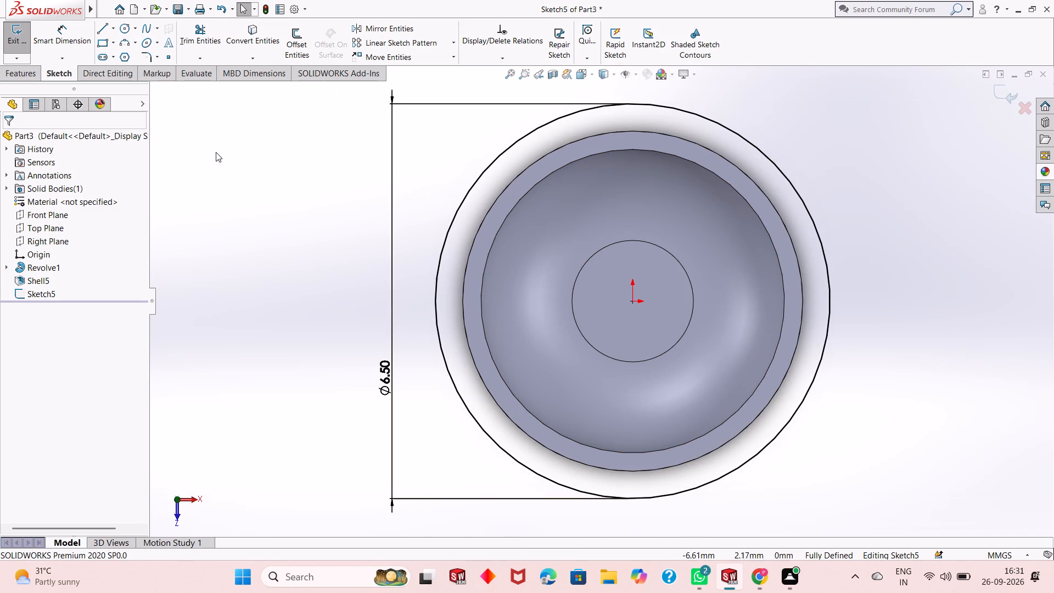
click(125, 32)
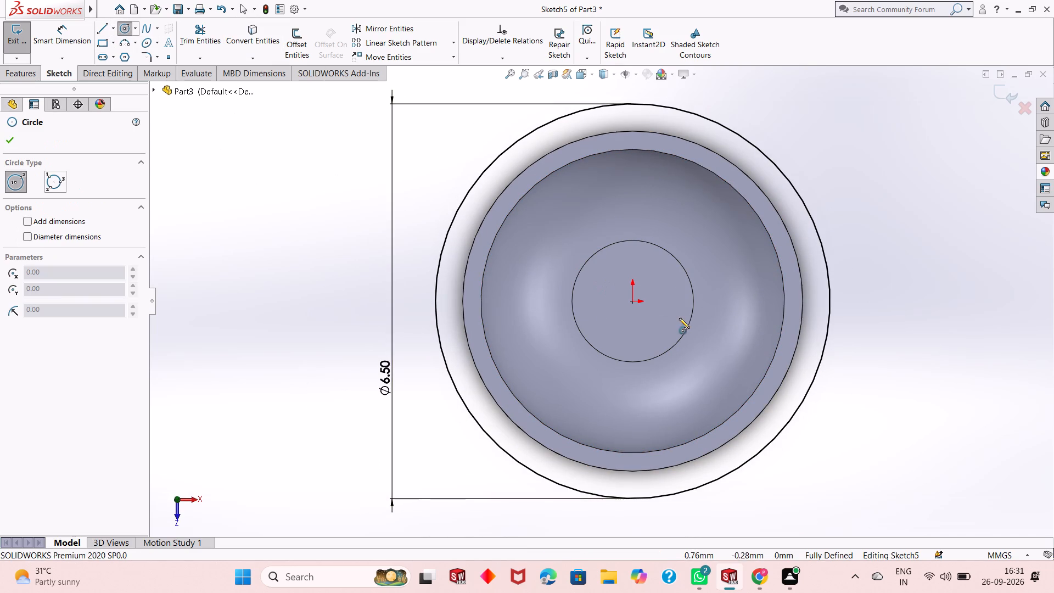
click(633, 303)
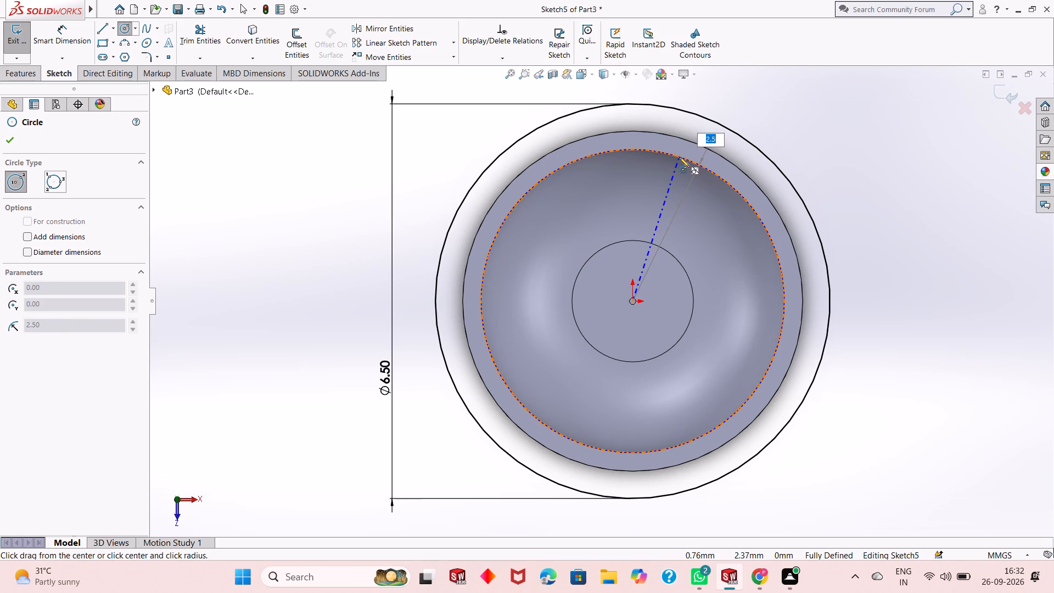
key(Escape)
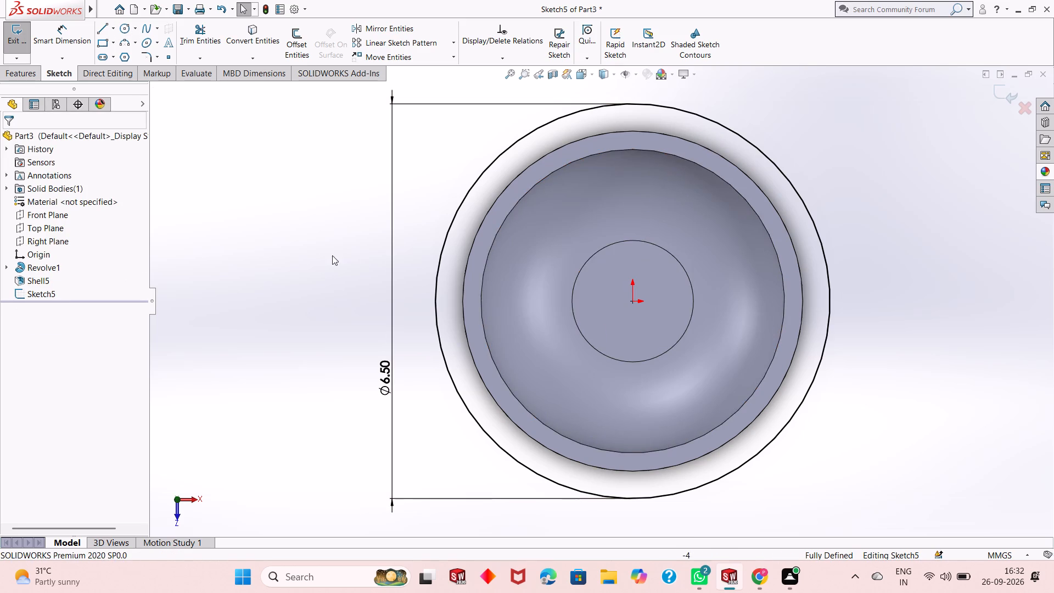
Exit the circle sketch and edit the 0.30 mm shell, turning off Shell outward and turning on Show preview.
click(41, 278)
click(303, 242)
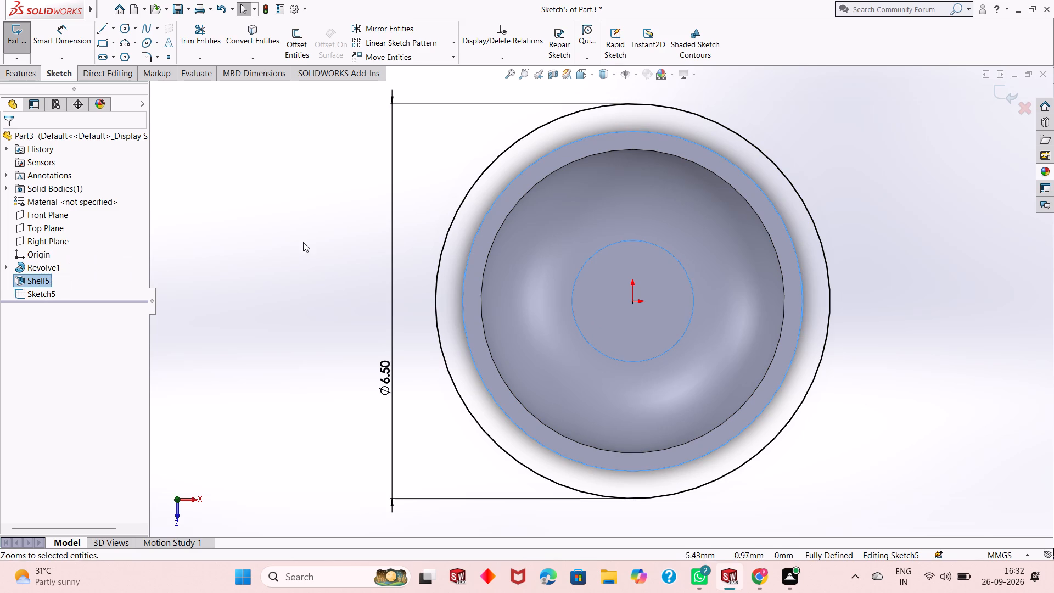
click(1003, 100)
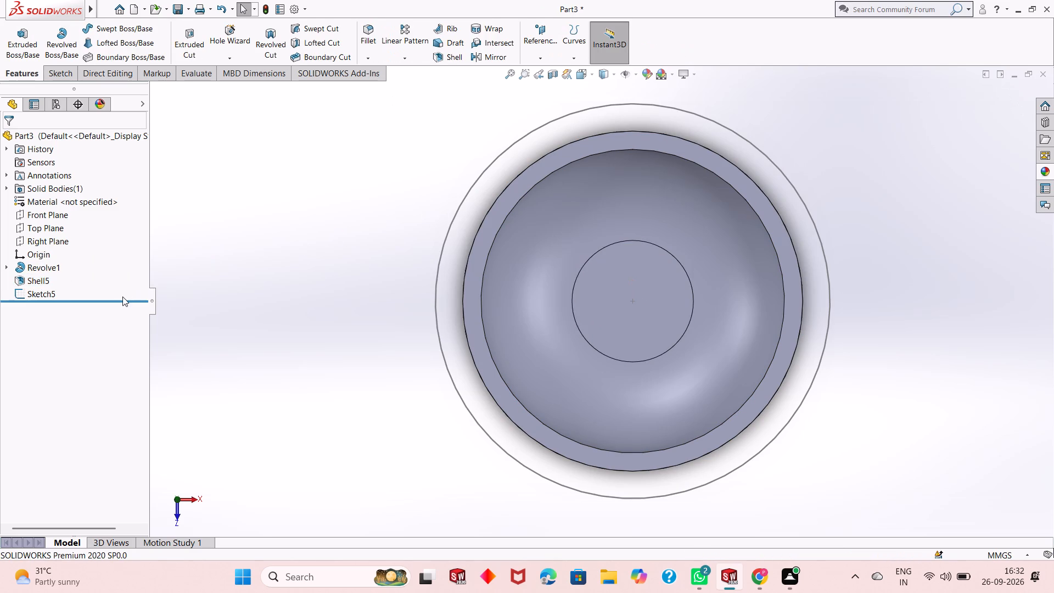
click(42, 277)
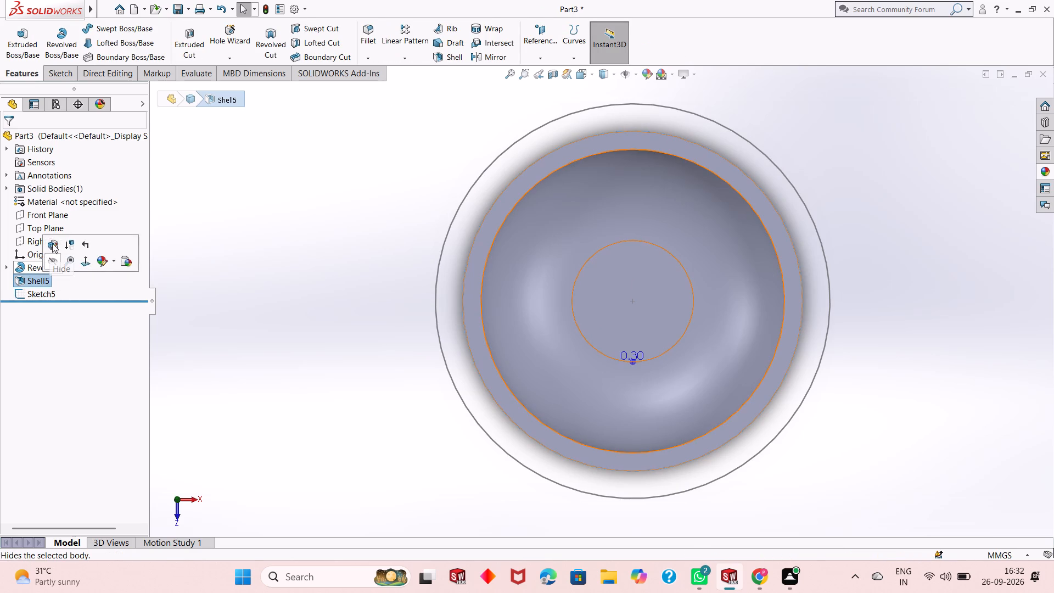
click(52, 243)
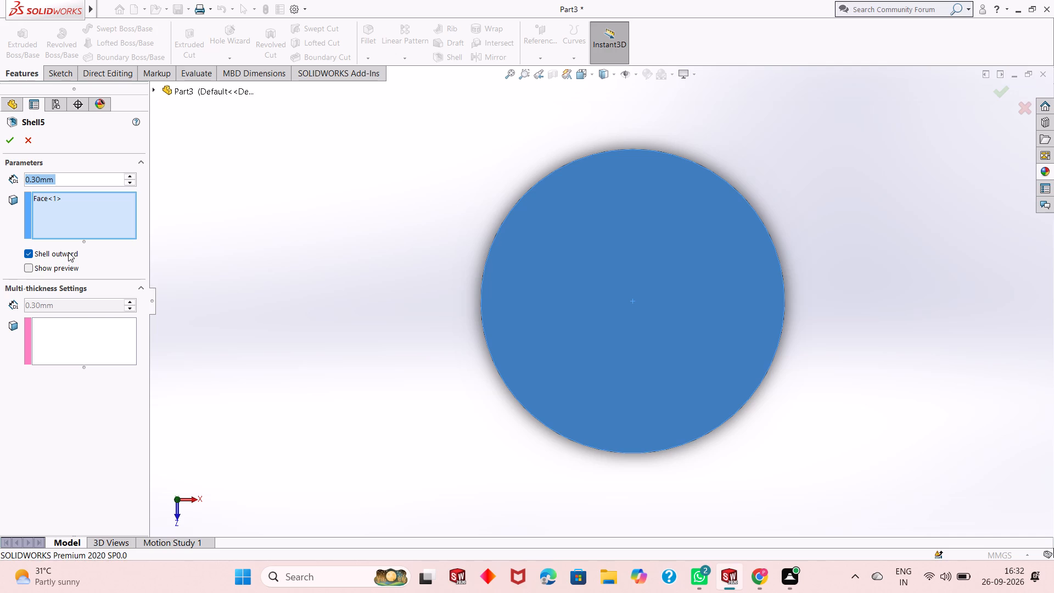
click(28, 255)
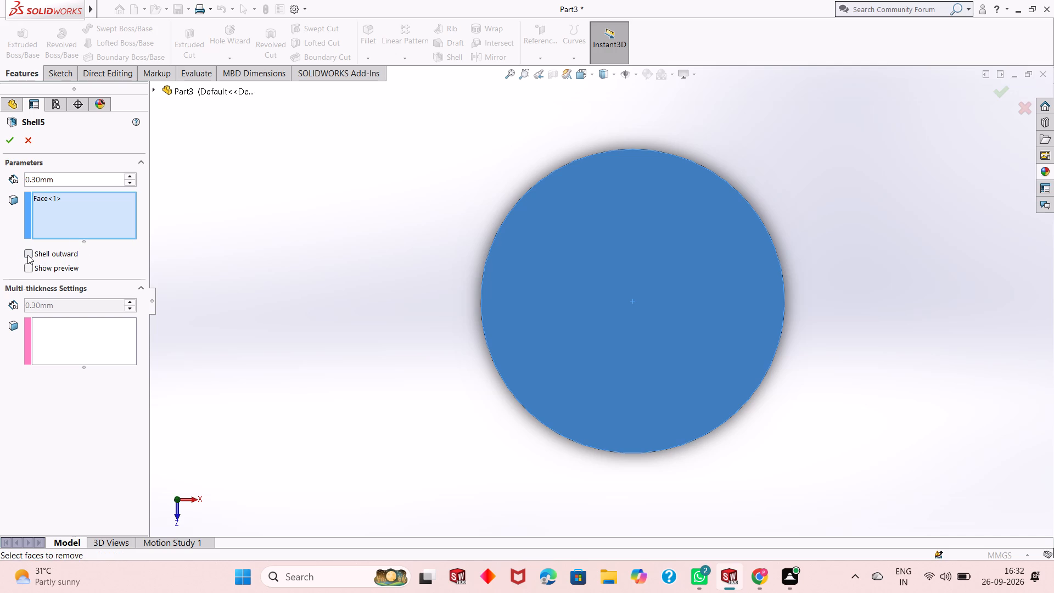
click(28, 270)
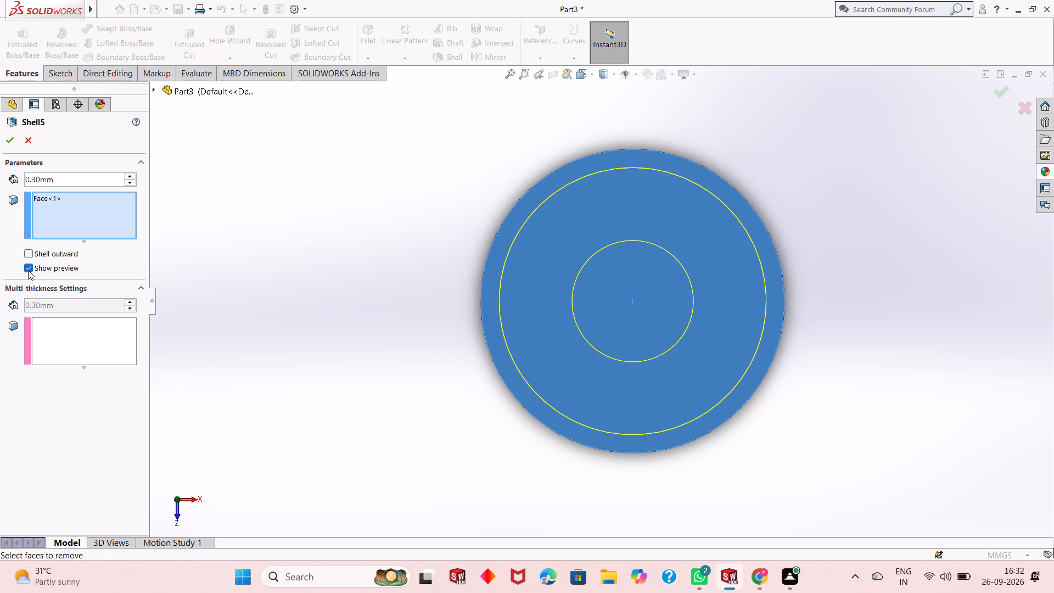
middle_drag(507, 426, 501, 346)
click(9, 139)
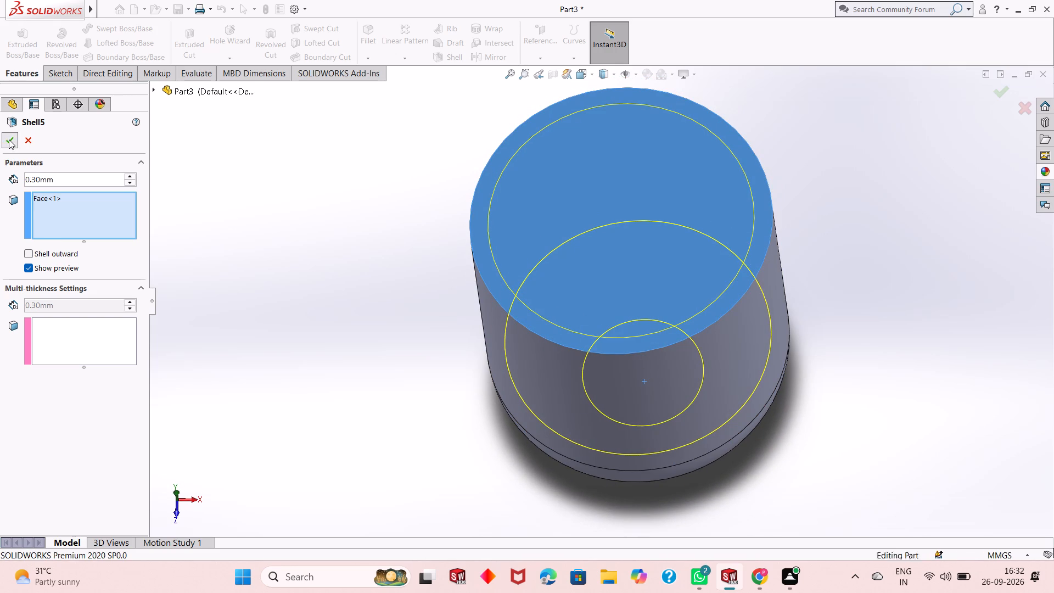
Reopen the 6.50 mm circle sketch at the cup's rim for editing, viewed face-on.
middle_drag(472, 282, 475, 344)
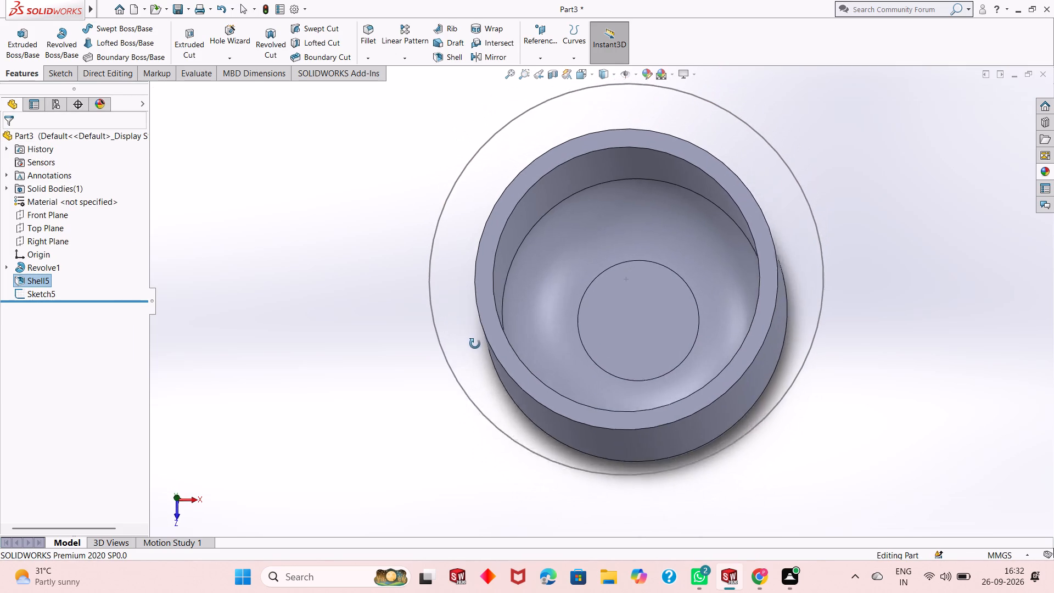
middle_drag(475, 344, 473, 355)
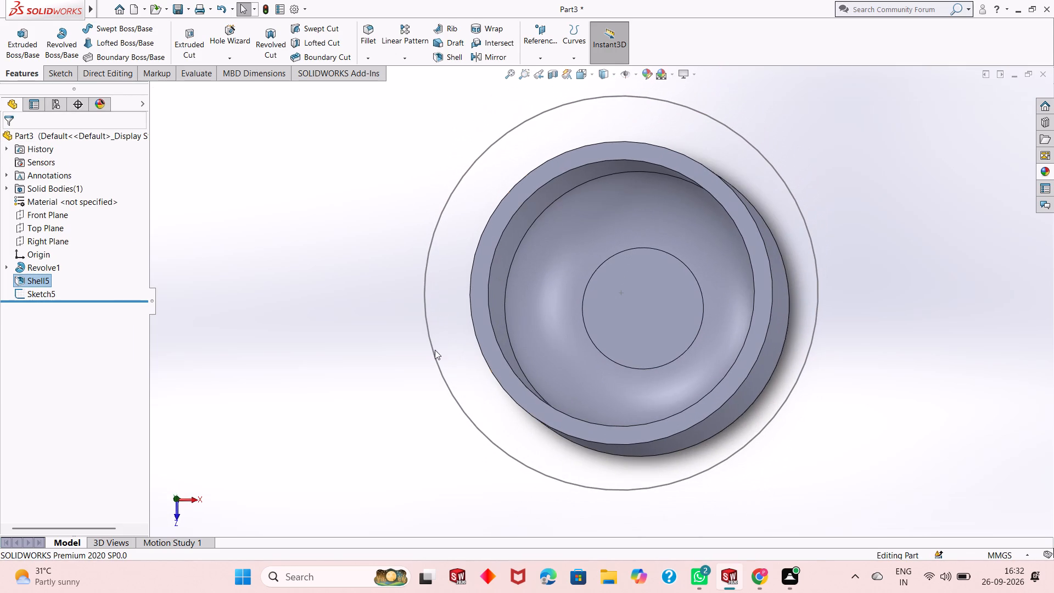
click(40, 288)
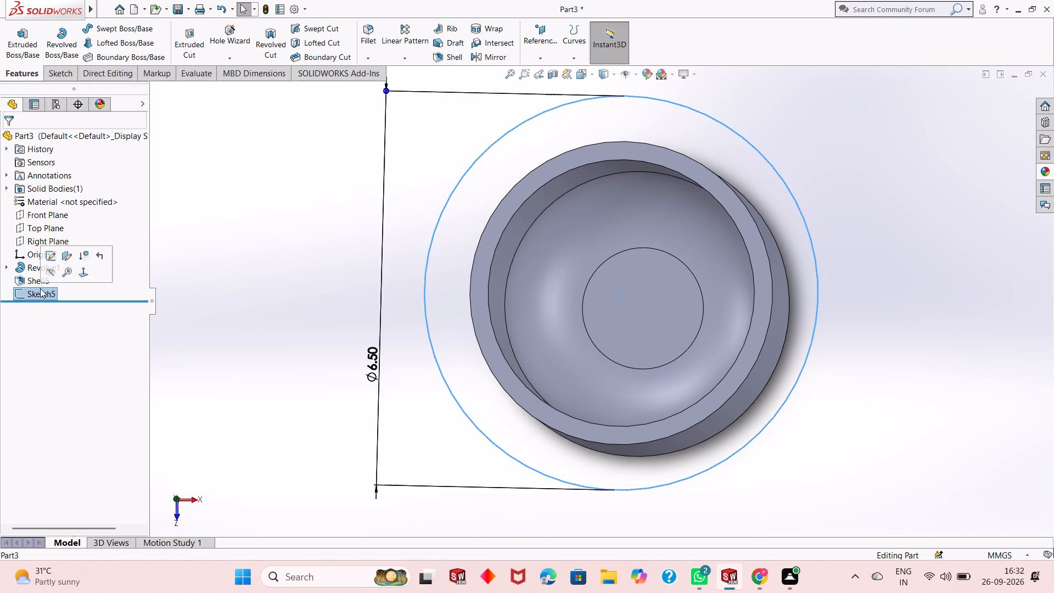
click(50, 260)
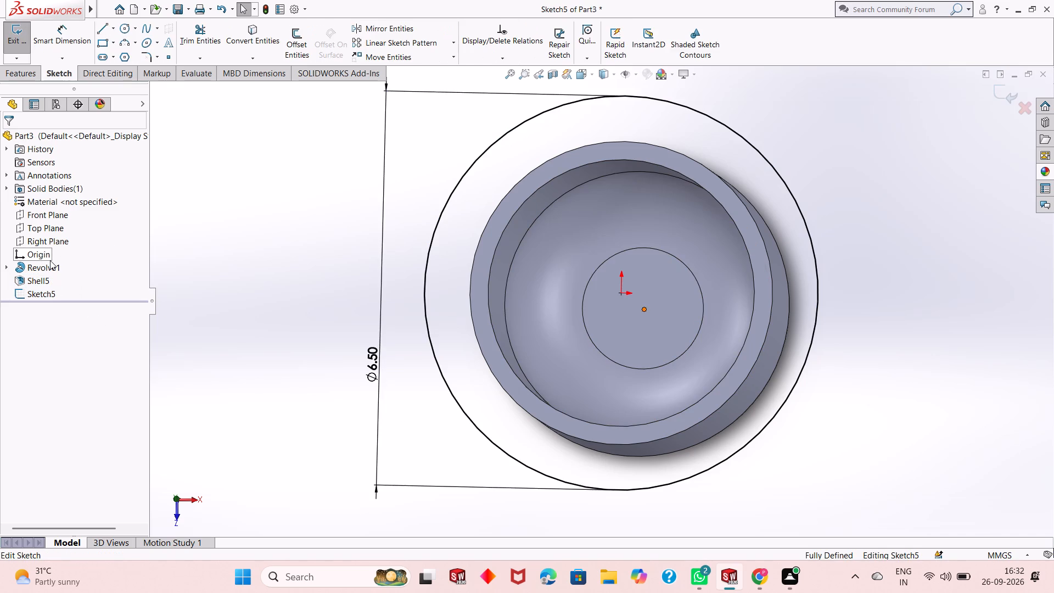
key(ctrl+8)
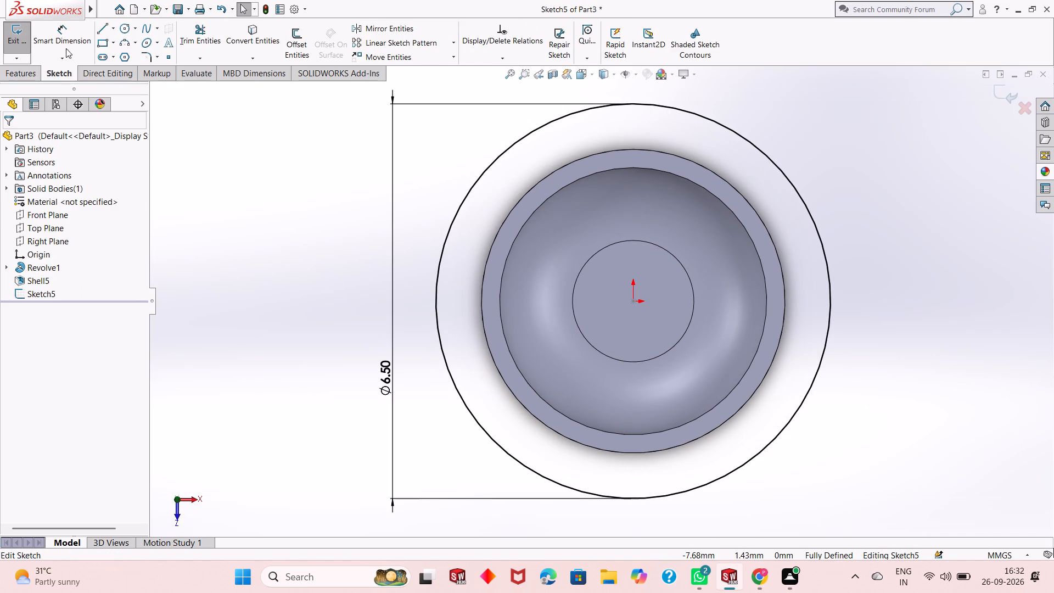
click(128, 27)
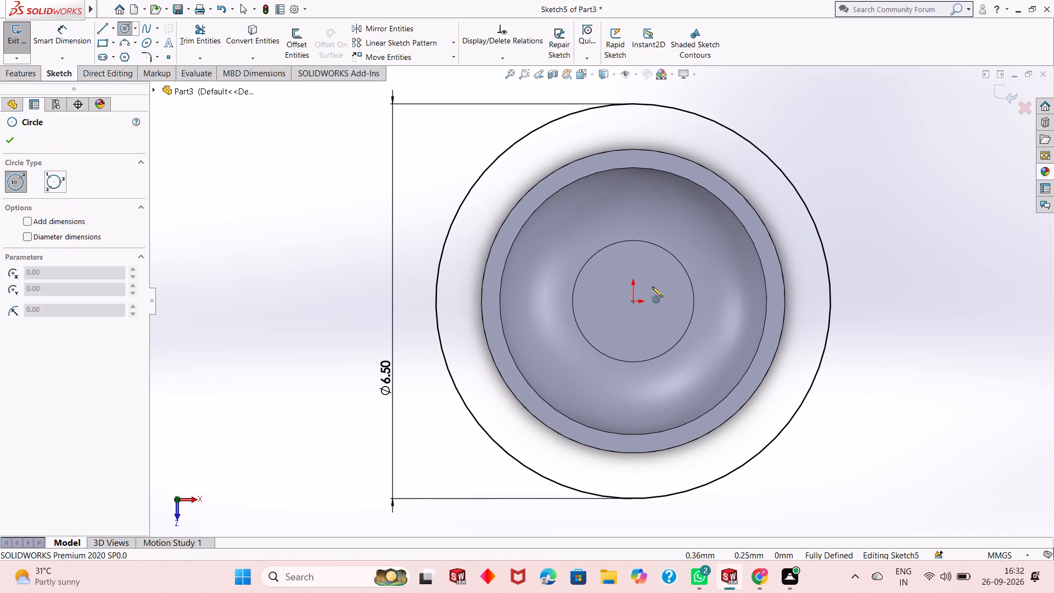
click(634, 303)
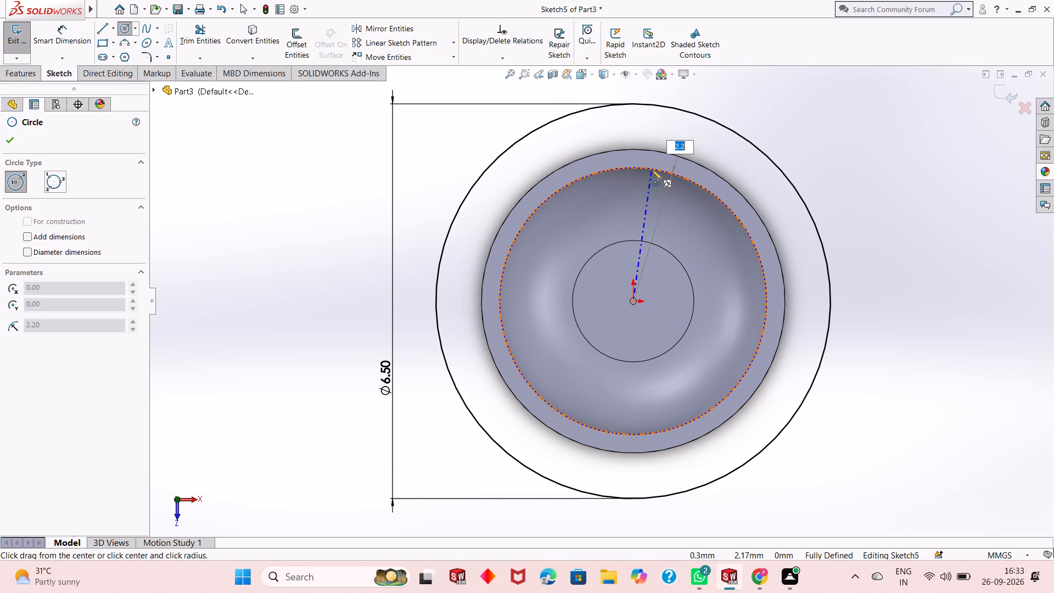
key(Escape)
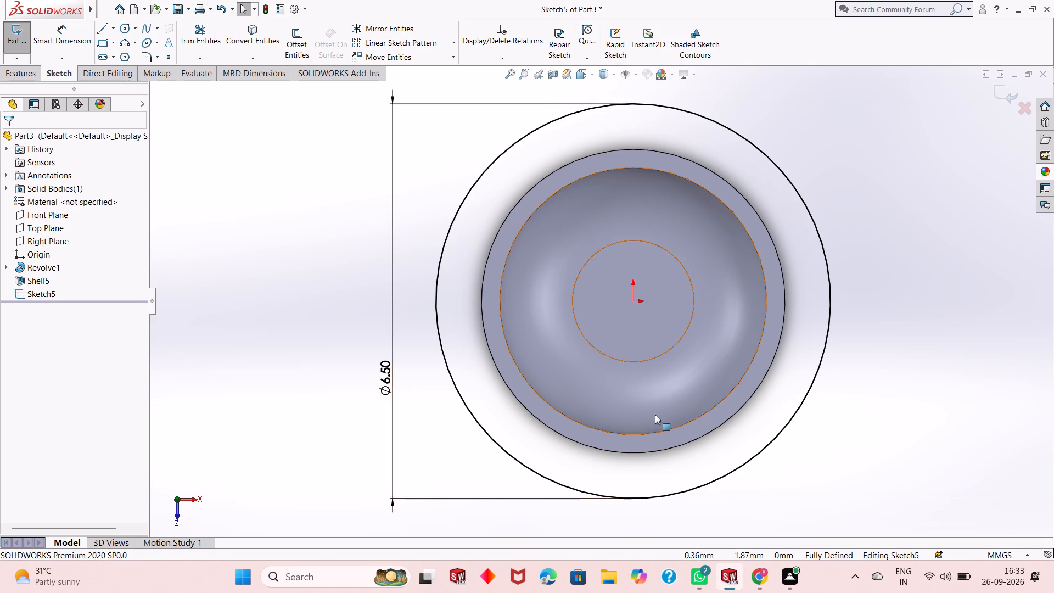
Extrude the 6.50 mm circle as a blind boss 0.50 mm upward from the cup's rim, merged with the body.
middle_drag(655, 416, 667, 365)
scroll(666, 357, up, 2)
scroll(718, 239, down, 1)
scroll(718, 239, up, 1)
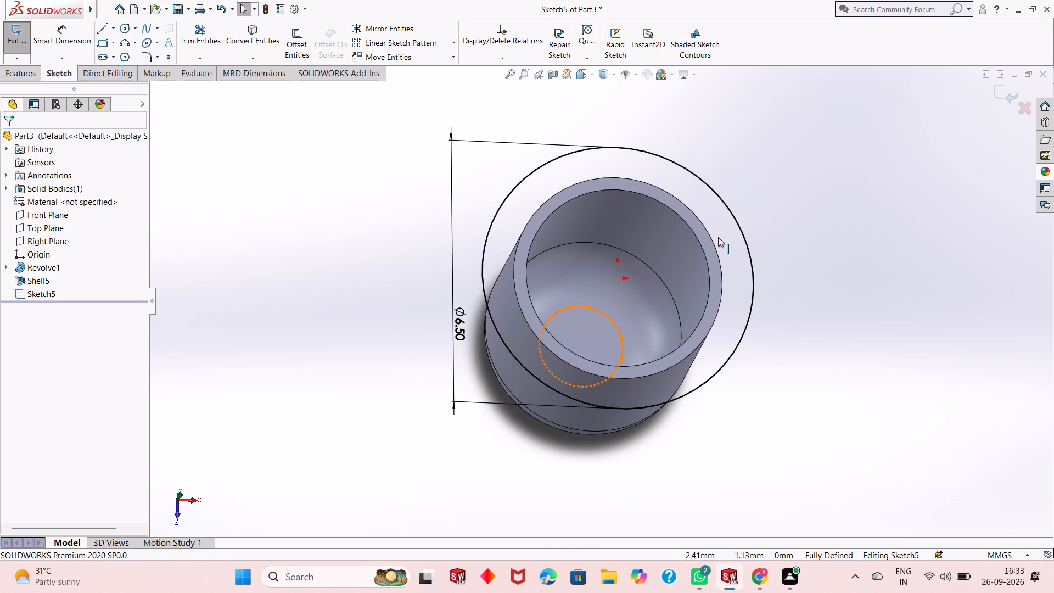
click(7, 74)
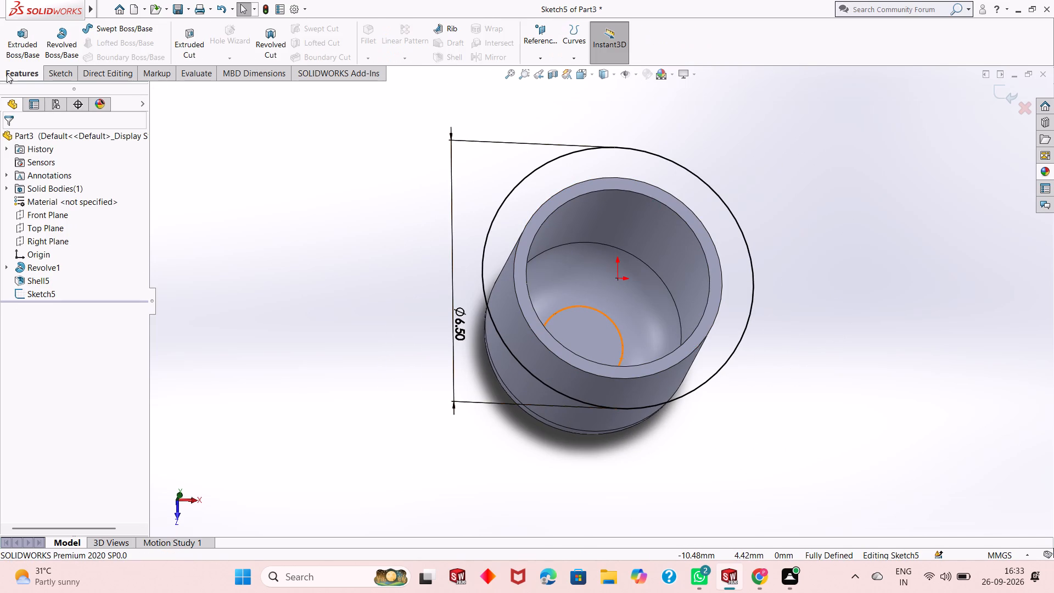
click(25, 53)
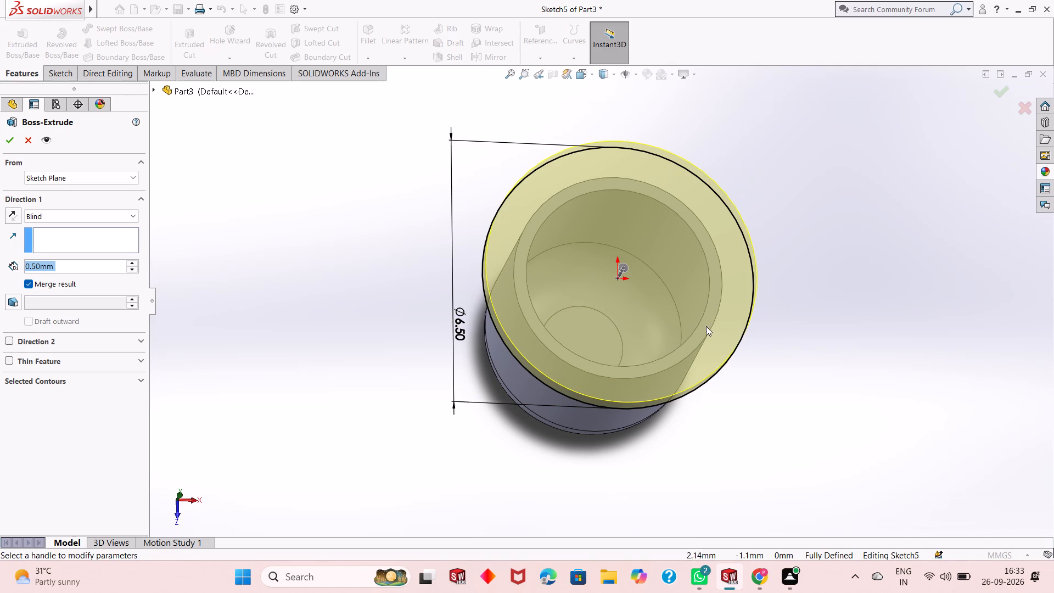
scroll(648, 331, up, 1)
scroll(719, 216, down, 1)
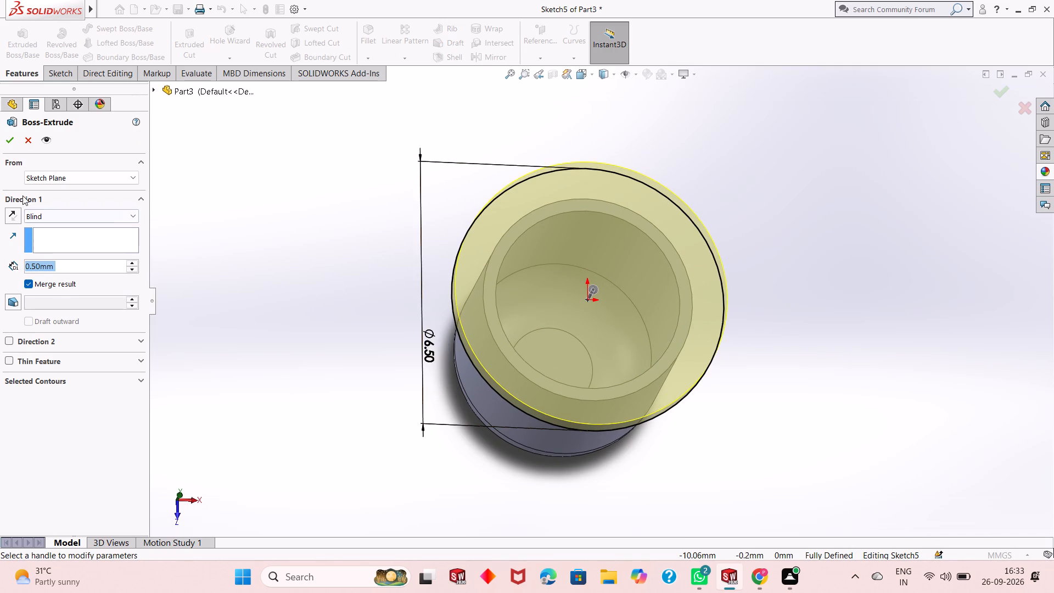
click(7, 145)
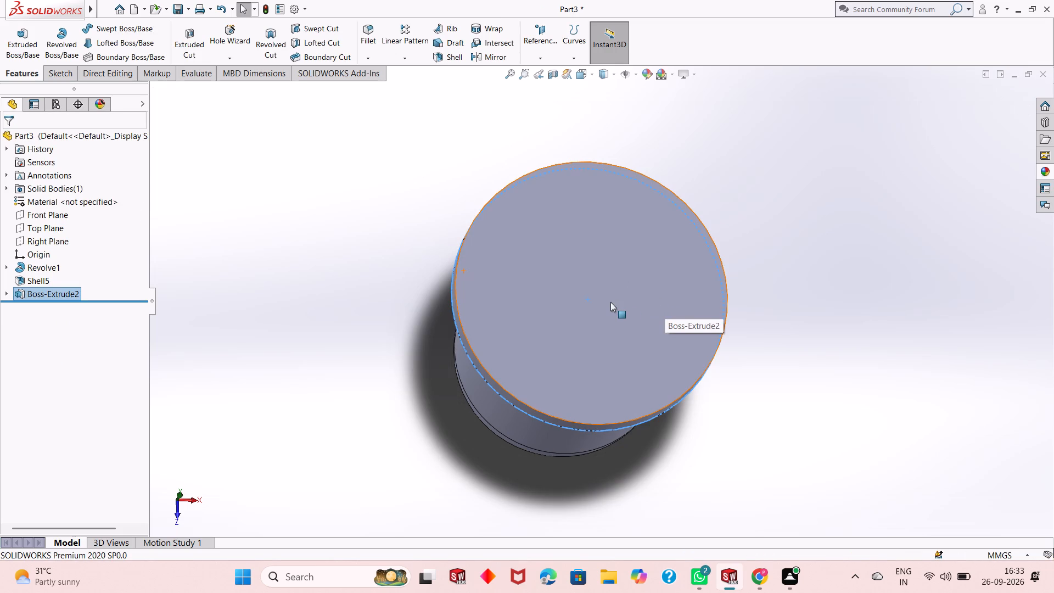
Start a new sketch on the top face of the rim disc, viewed face-on.
middle_drag(642, 349, 646, 288)
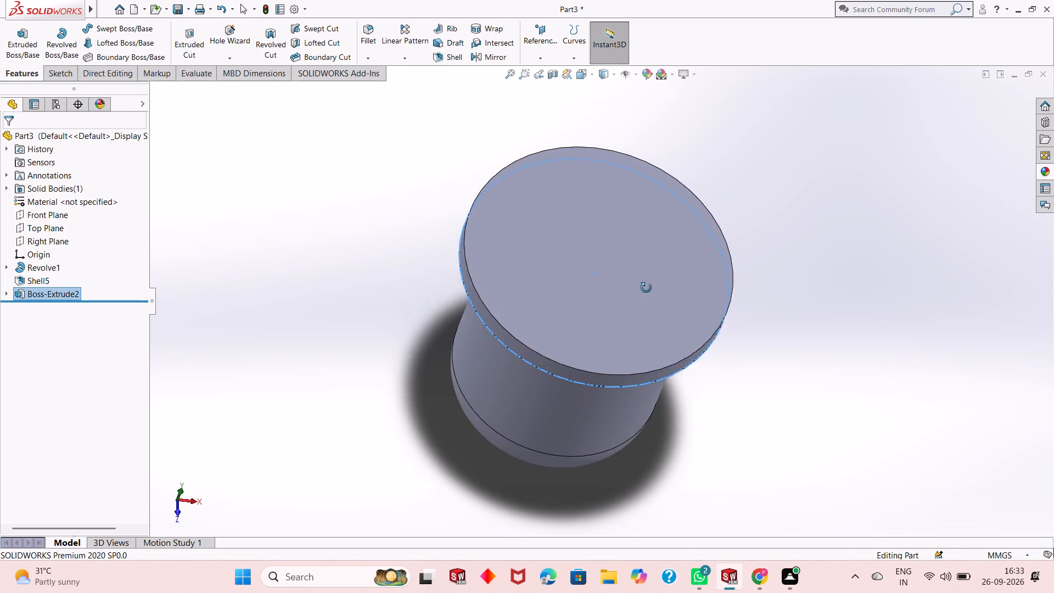
middle_drag(646, 288, 646, 284)
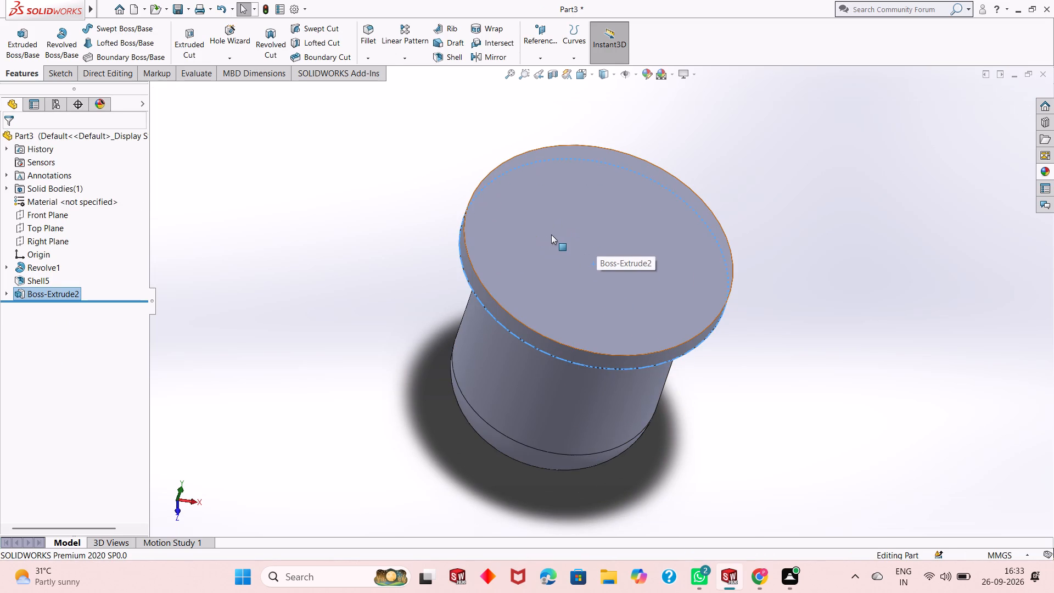
click(553, 236)
click(596, 205)
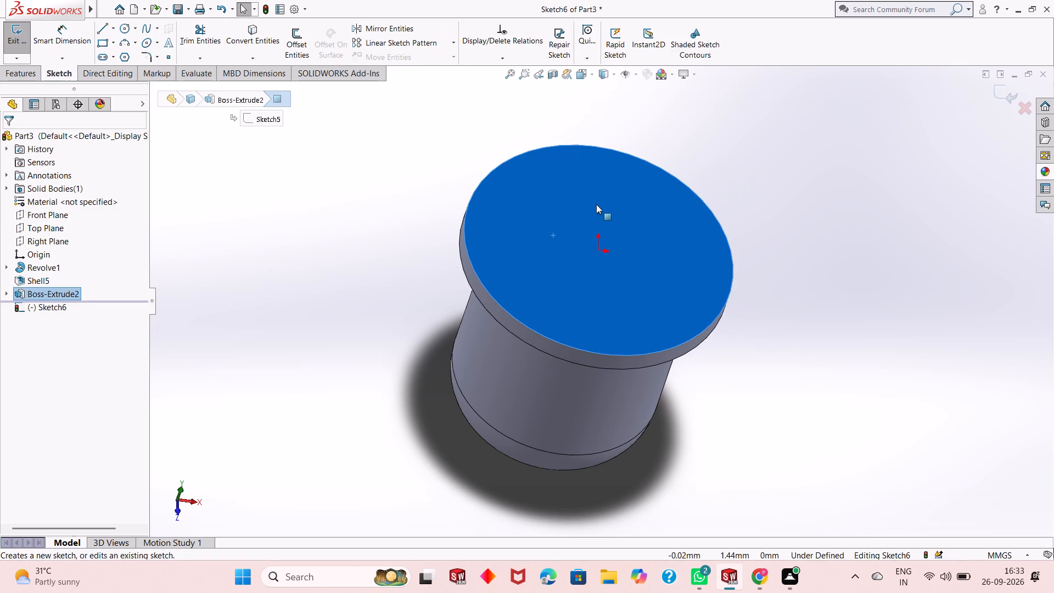
key(ctrl+8)
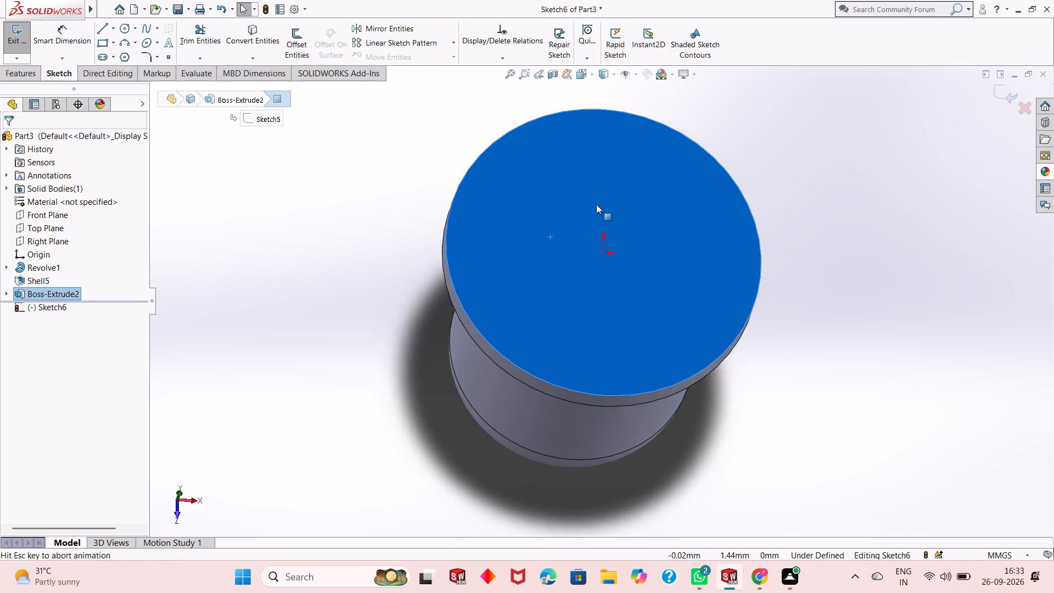
click(319, 247)
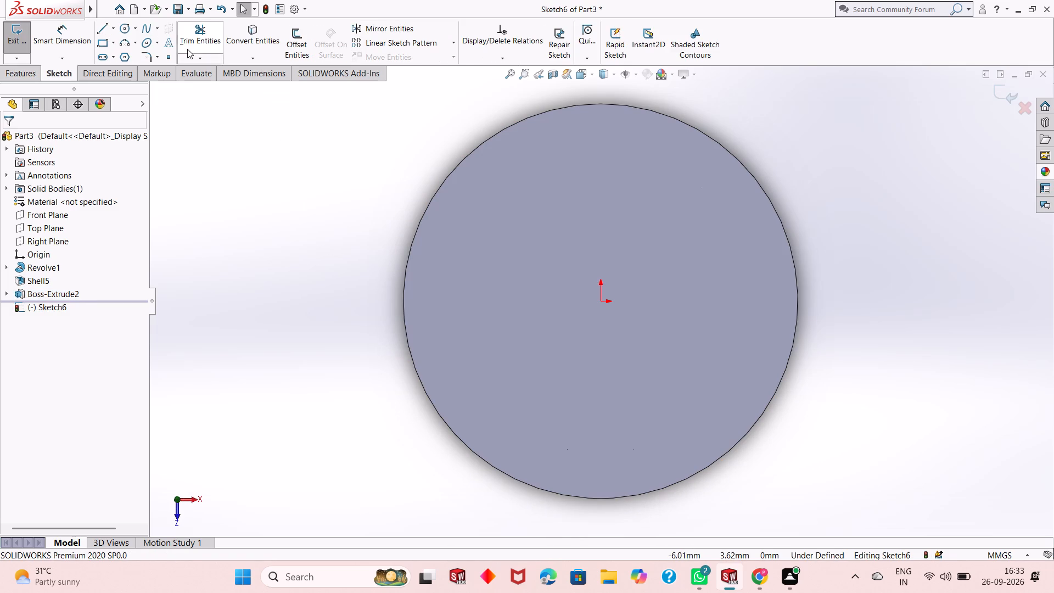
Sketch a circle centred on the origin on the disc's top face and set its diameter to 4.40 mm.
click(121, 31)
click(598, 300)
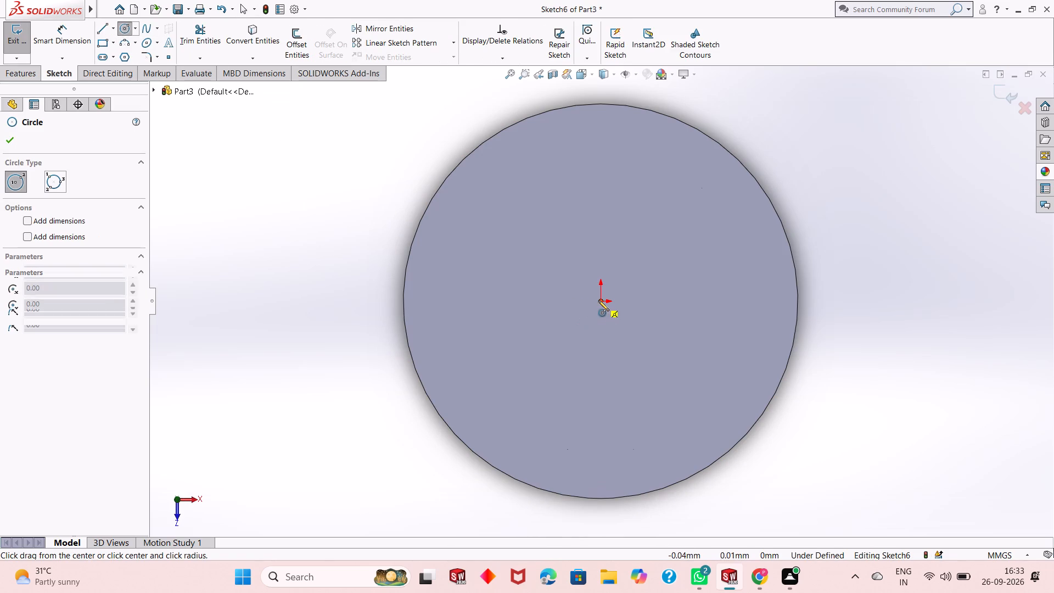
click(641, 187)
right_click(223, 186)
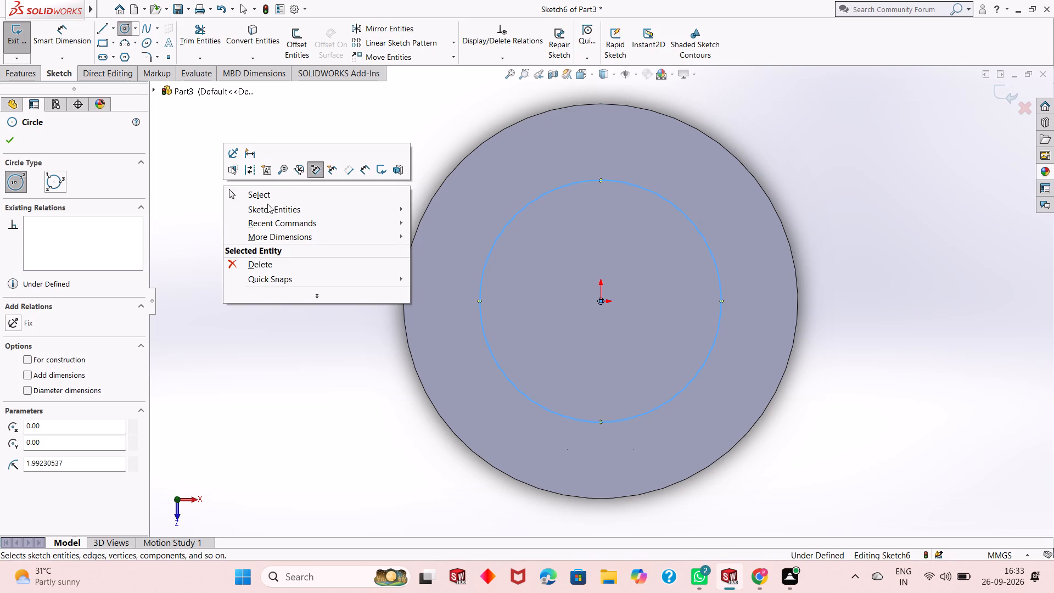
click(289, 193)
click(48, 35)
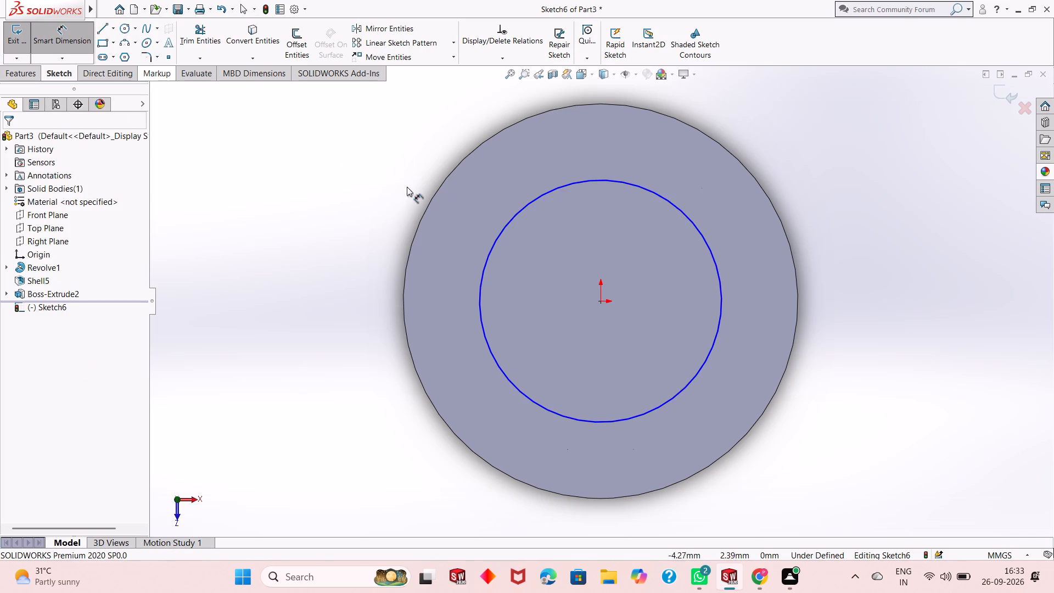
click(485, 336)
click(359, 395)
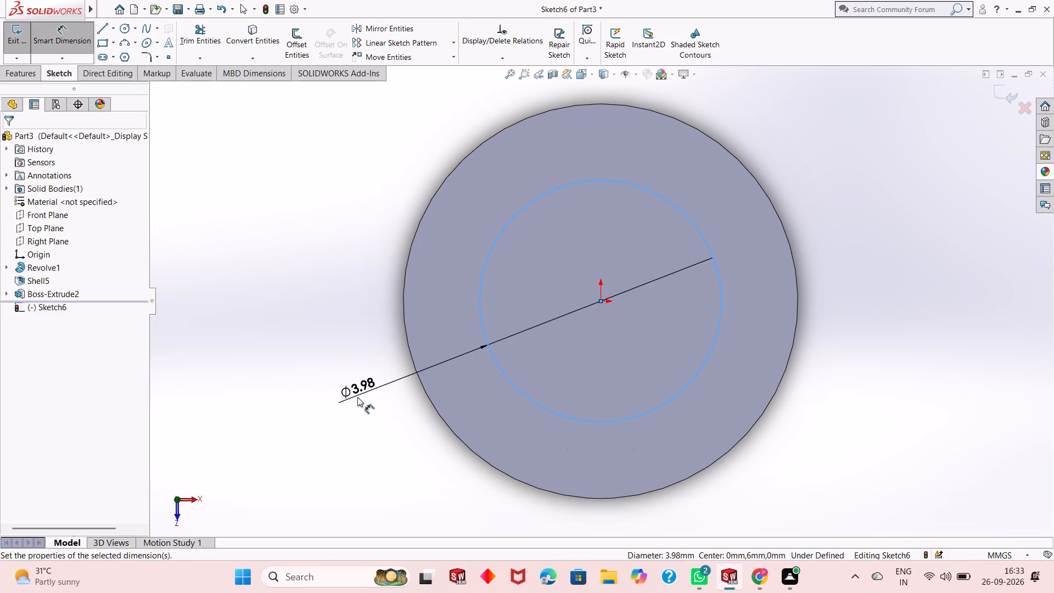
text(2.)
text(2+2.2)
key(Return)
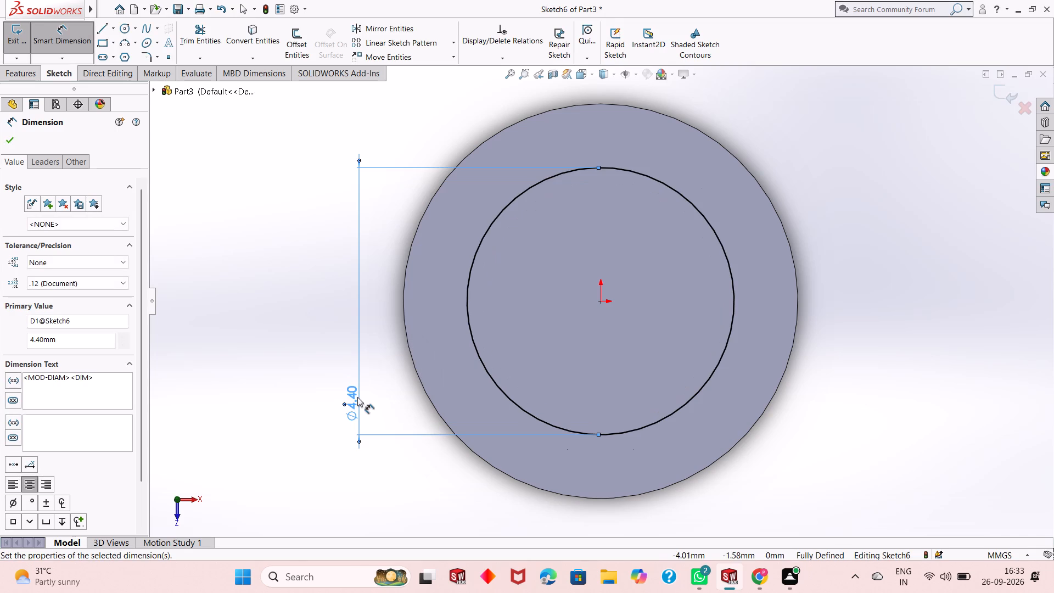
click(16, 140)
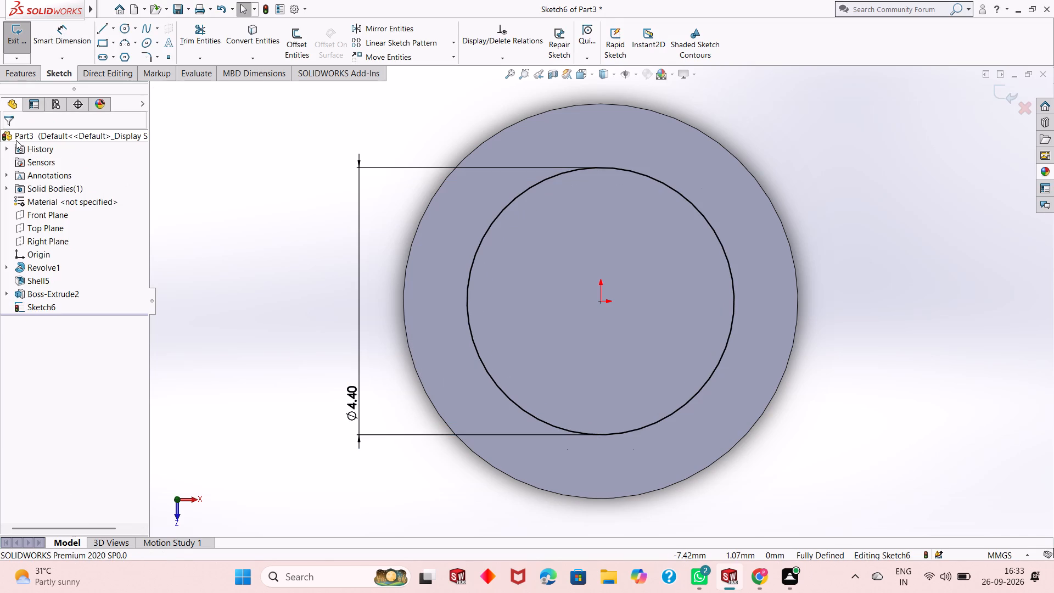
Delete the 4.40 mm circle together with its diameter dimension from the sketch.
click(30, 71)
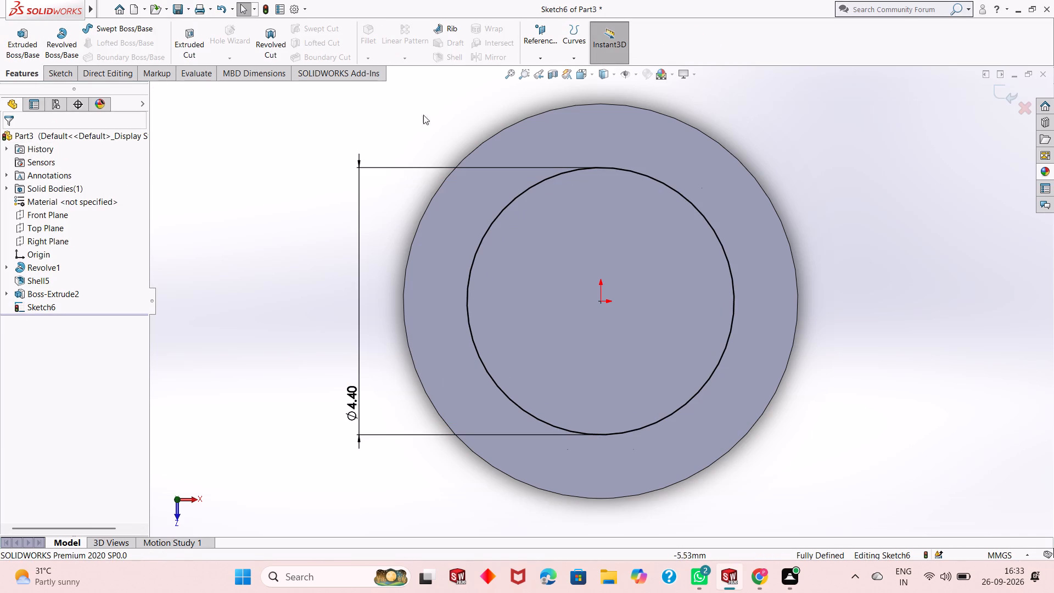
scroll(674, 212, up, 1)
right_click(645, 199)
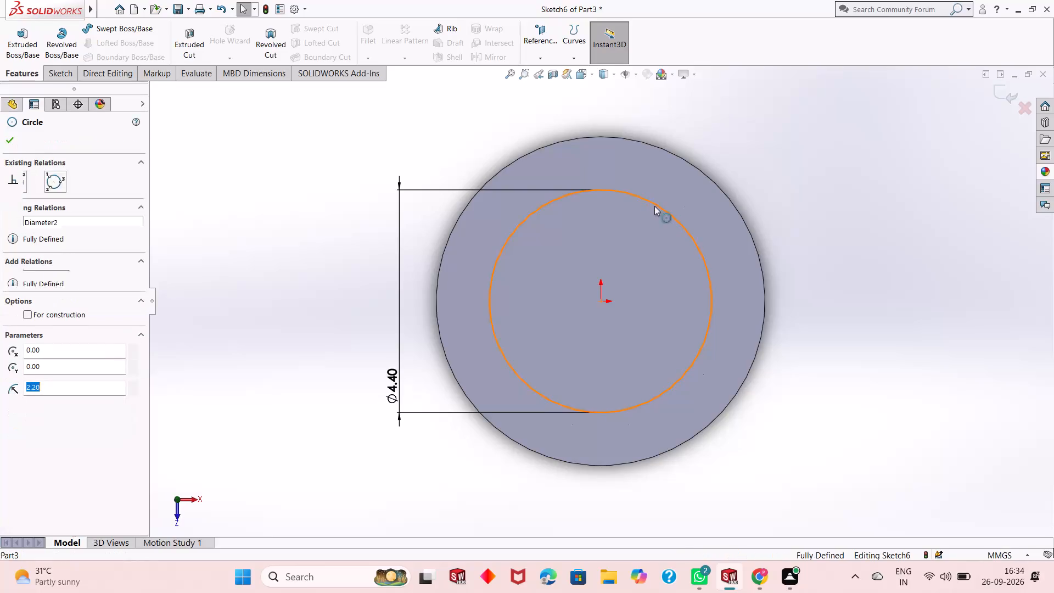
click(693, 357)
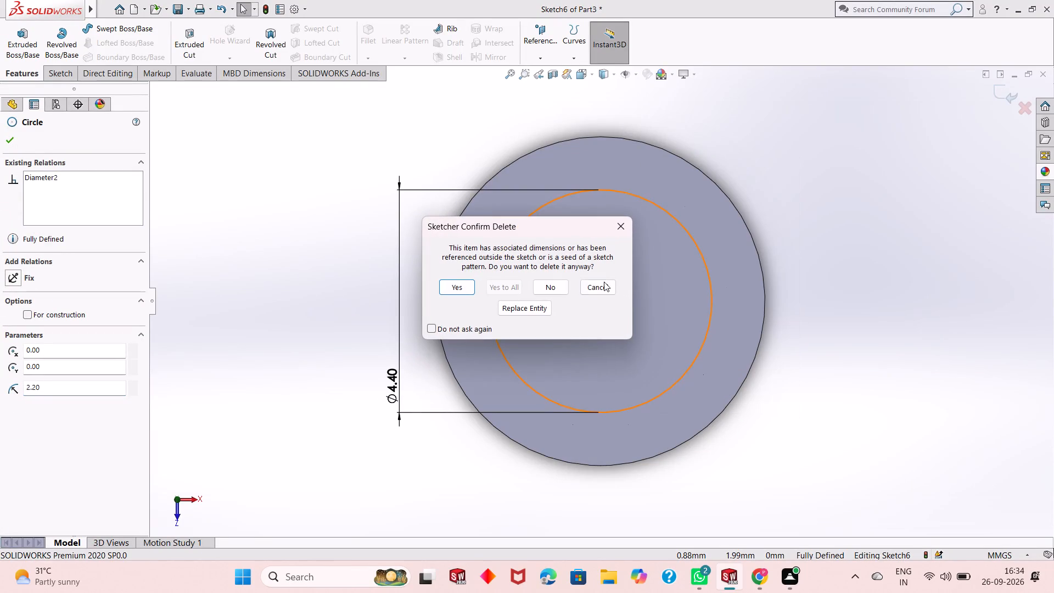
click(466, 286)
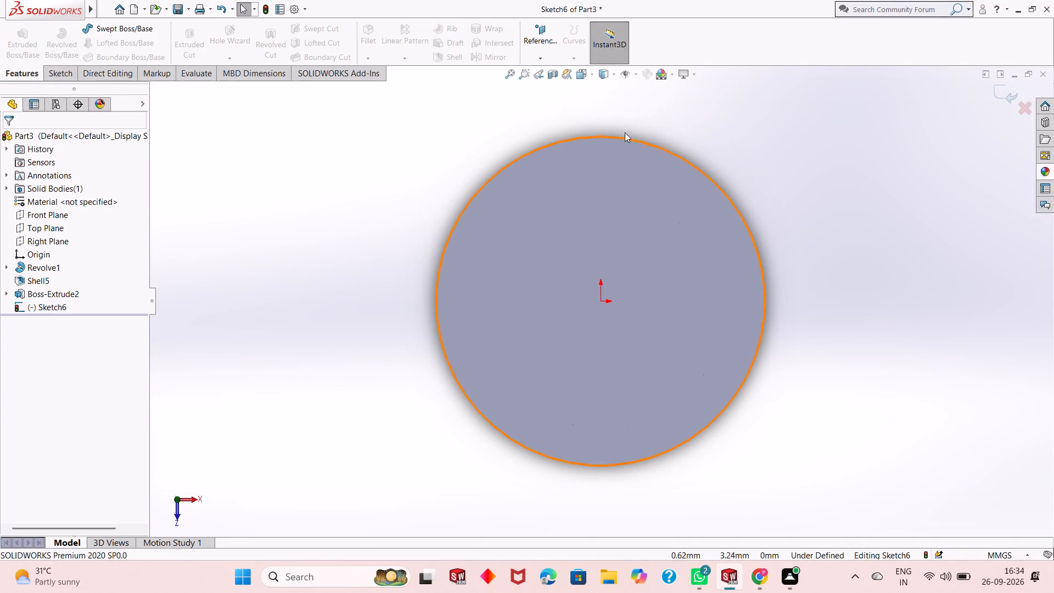
Show hidden lines, convert the cup's hidden 4.4 mm inner rim edge into a sketch circle, and restore shaded display with edges.
click(611, 75)
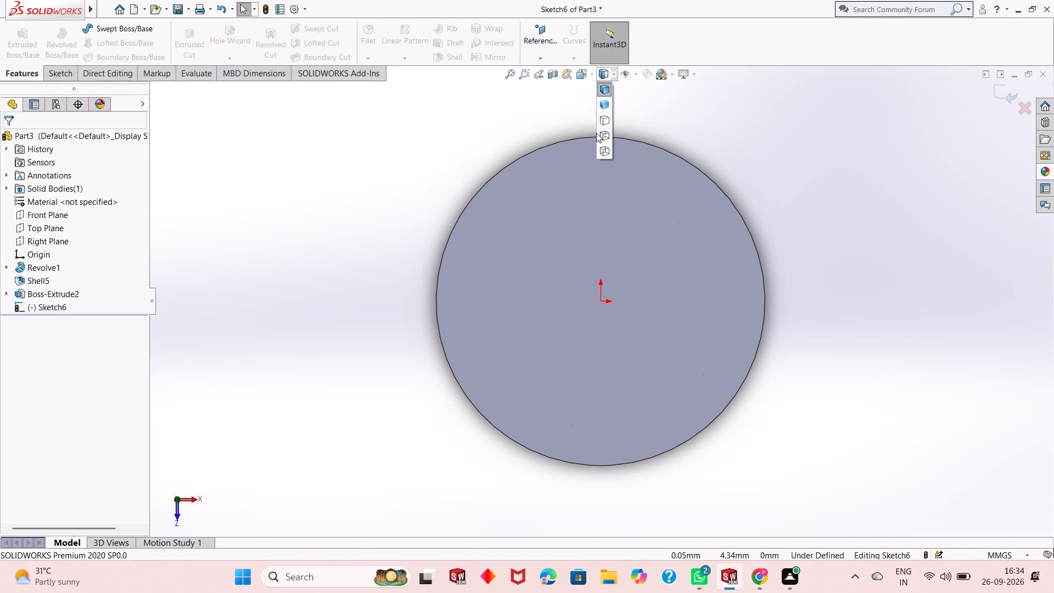
click(602, 137)
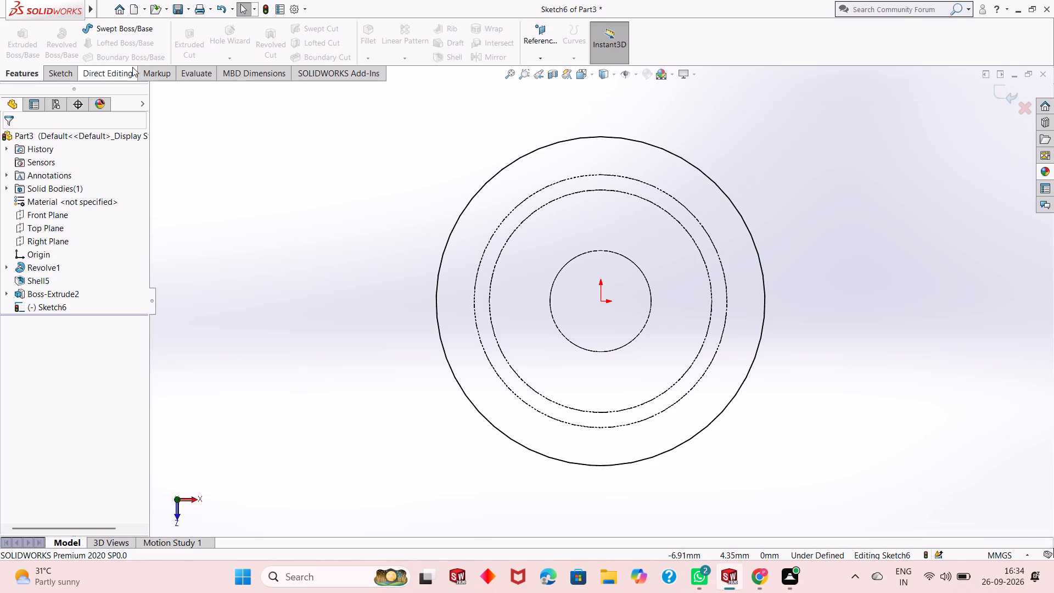
click(53, 72)
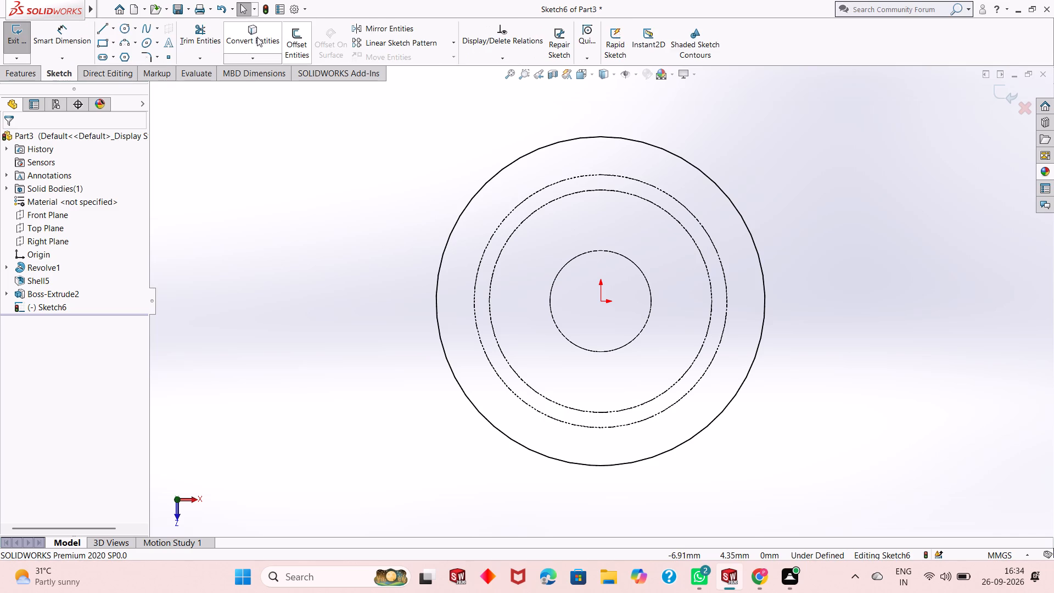
click(246, 37)
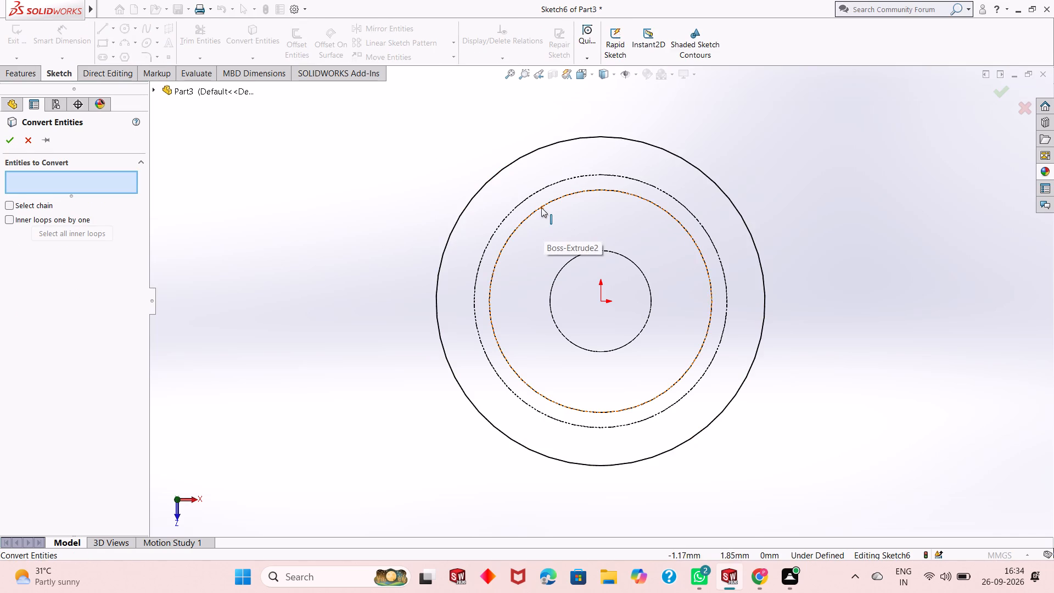
click(541, 208)
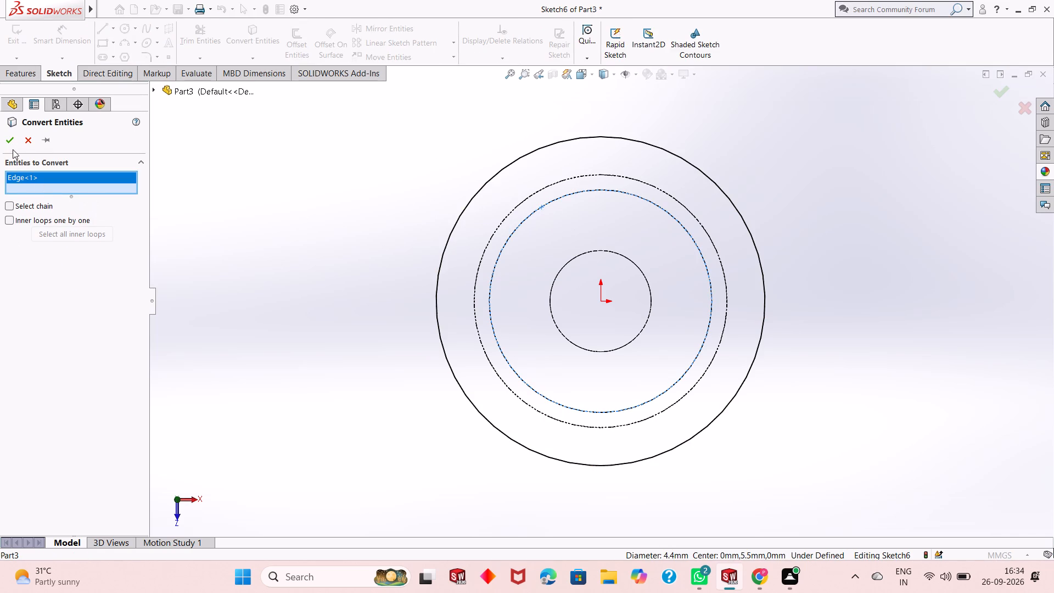
click(13, 137)
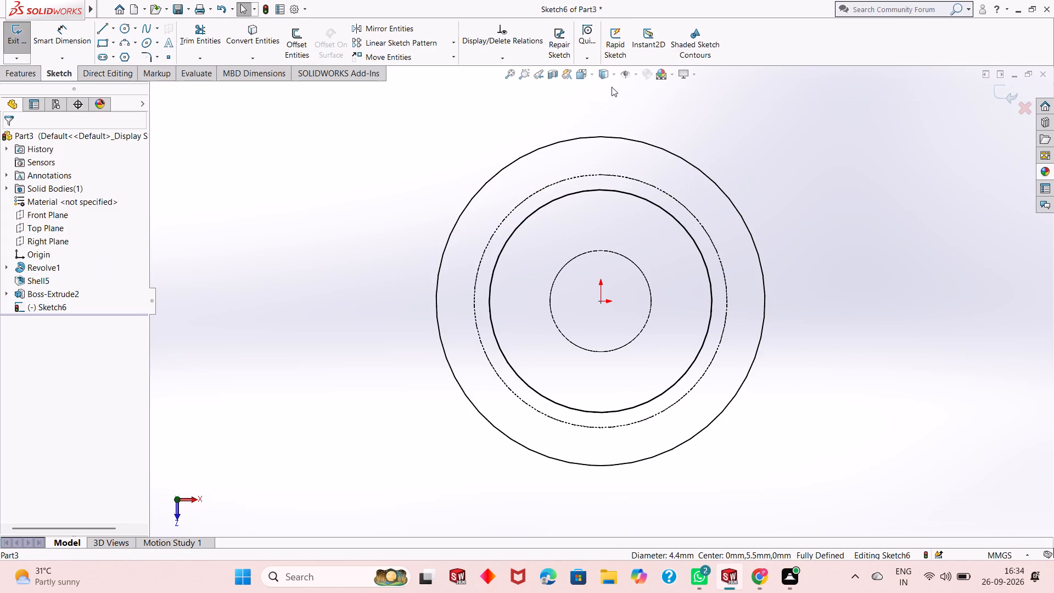
click(613, 76)
click(606, 95)
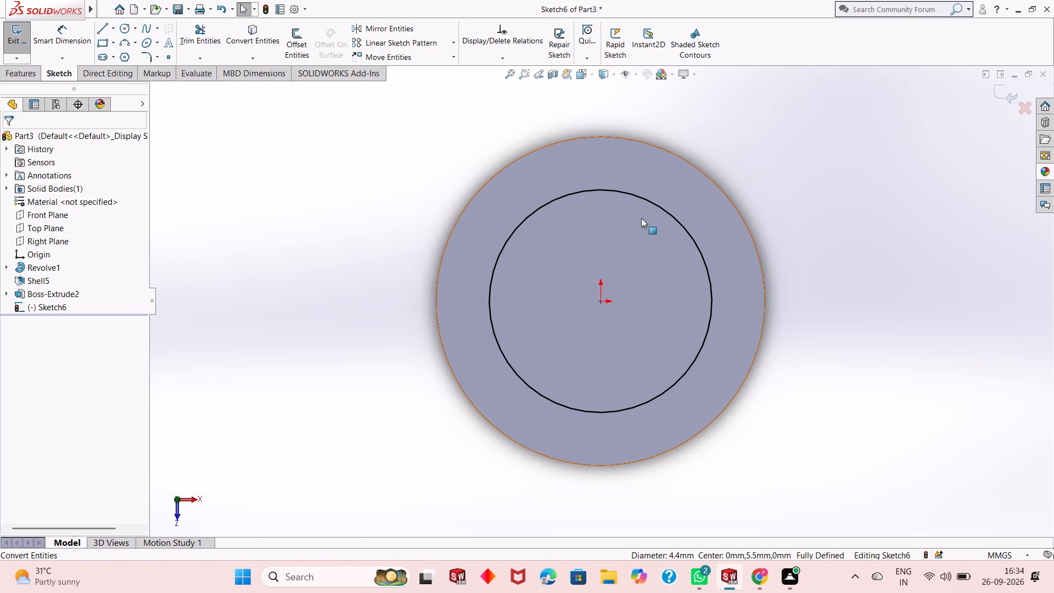
Cut-extrude the converted 4.4 mm rim circle blind to 0.50 mm deep through the rim disc into the cavity.
click(18, 74)
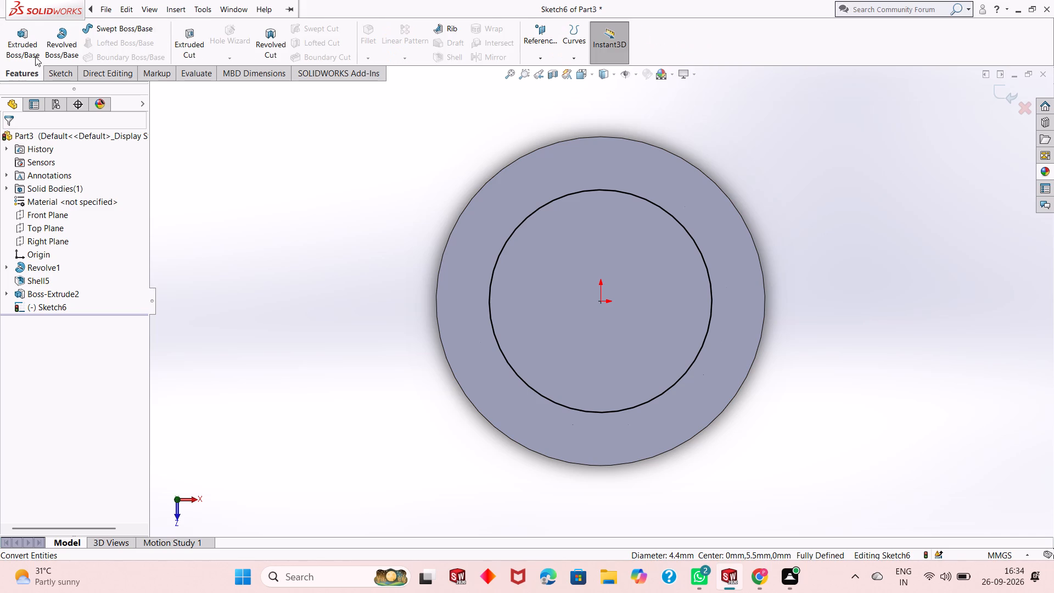
click(186, 48)
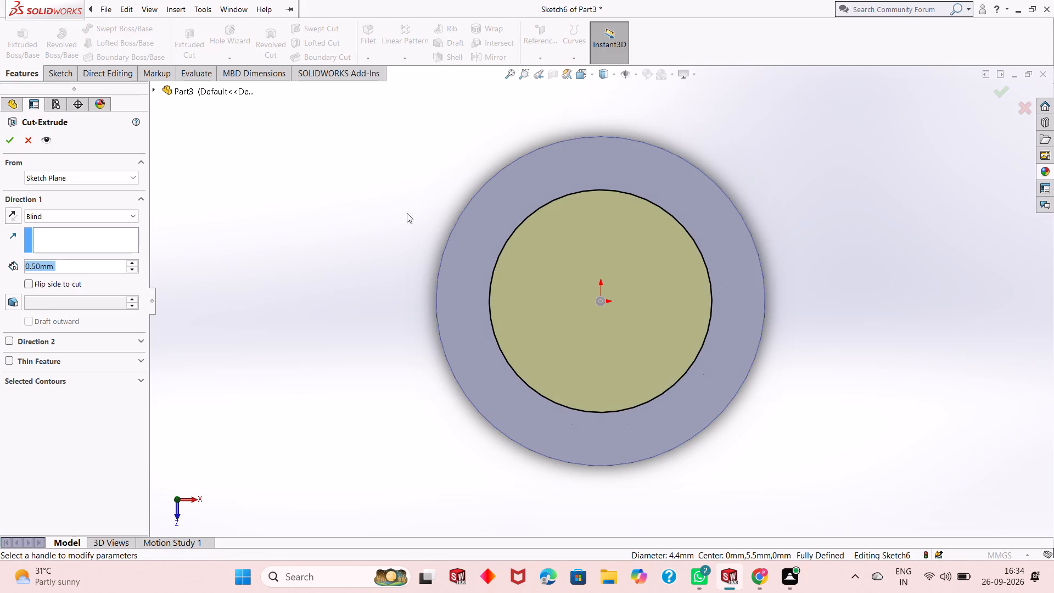
middle_drag(413, 217, 413, 114)
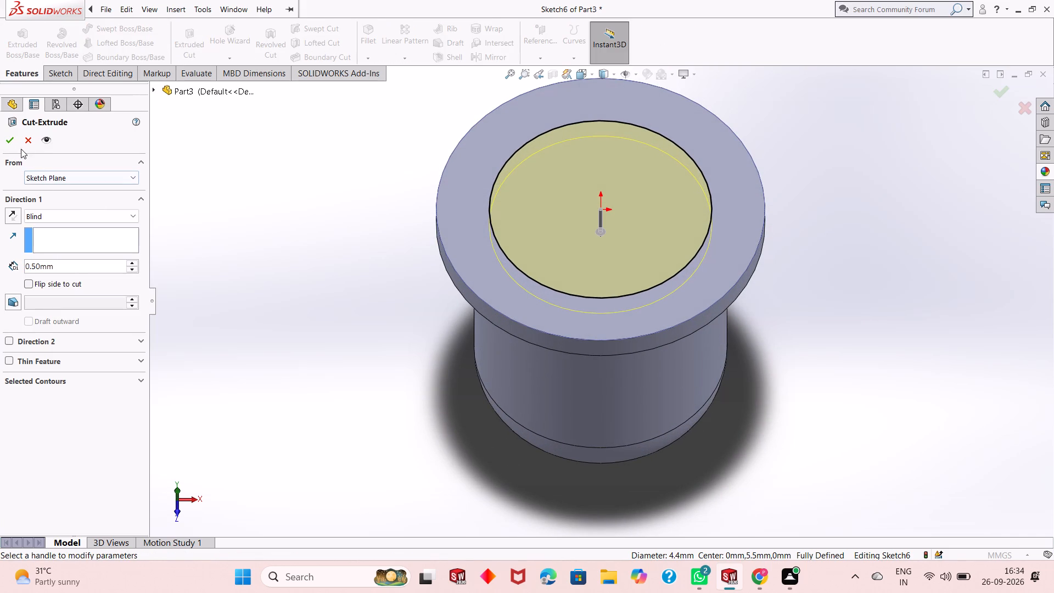
click(10, 139)
click(318, 220)
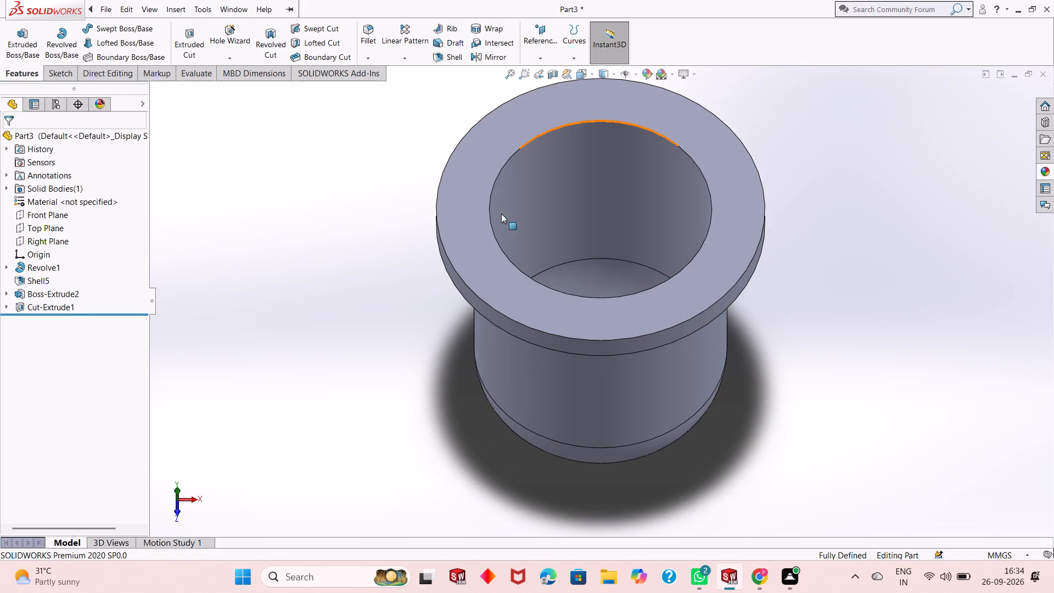
Start a new sketch on the top face of the ring-shaped rim flange, viewed face-on.
middle_drag(530, 210, 497, 337)
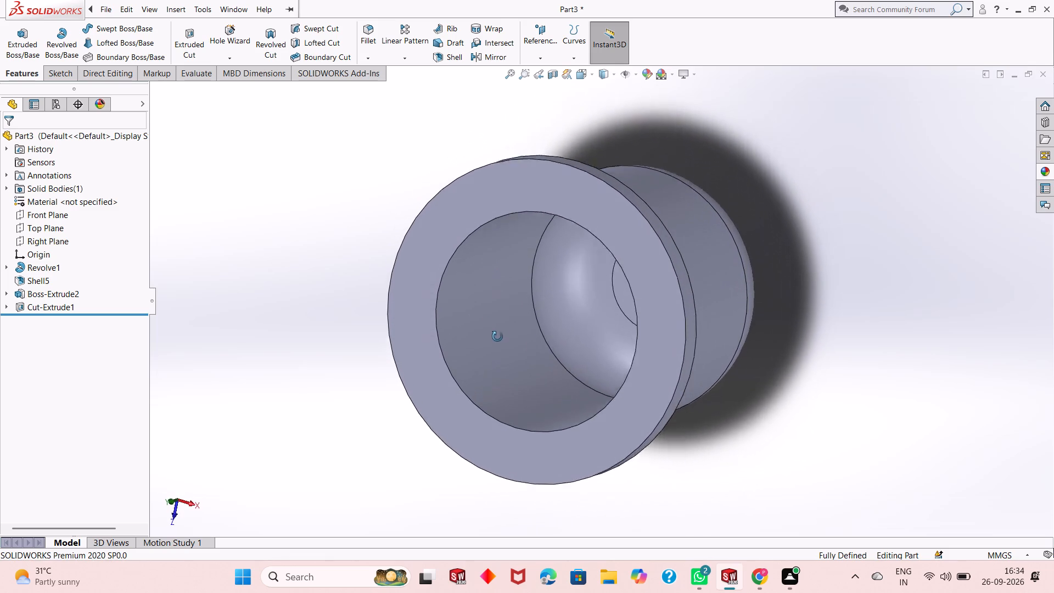
middle_drag(497, 337, 525, 276)
click(531, 138)
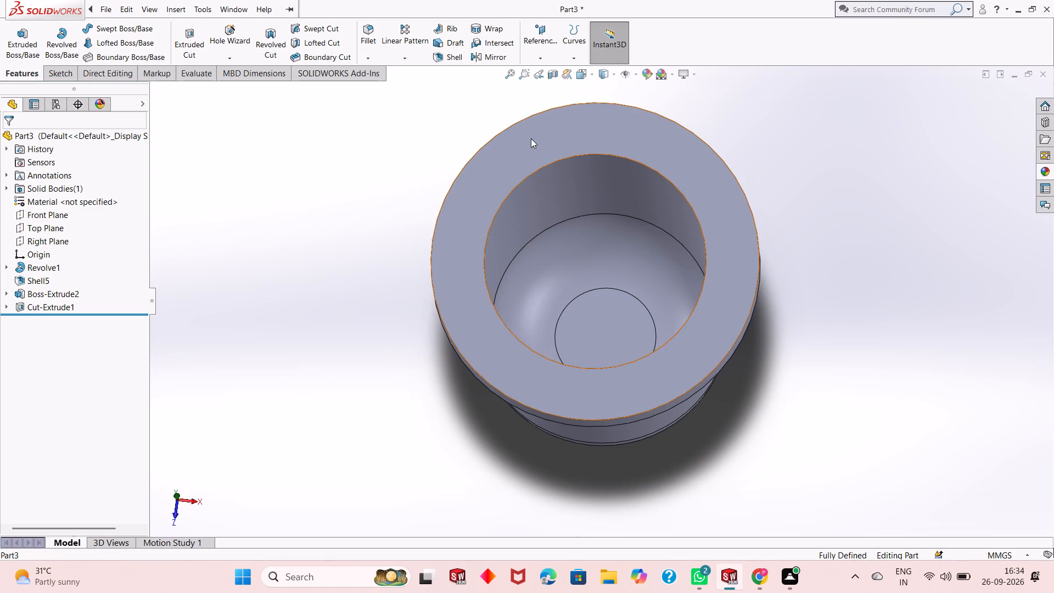
click(583, 106)
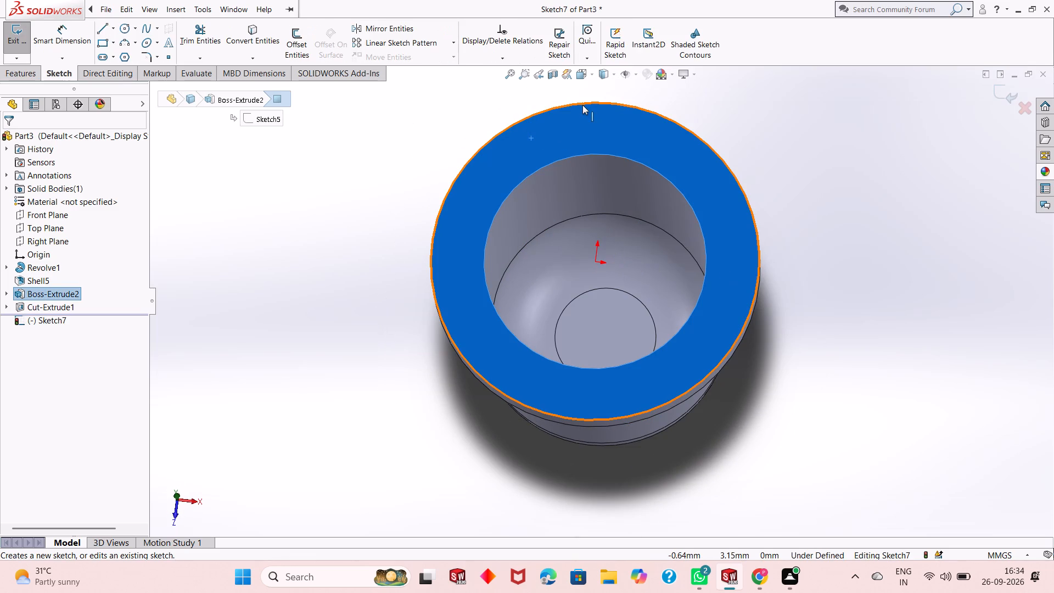
key(ctrl+8)
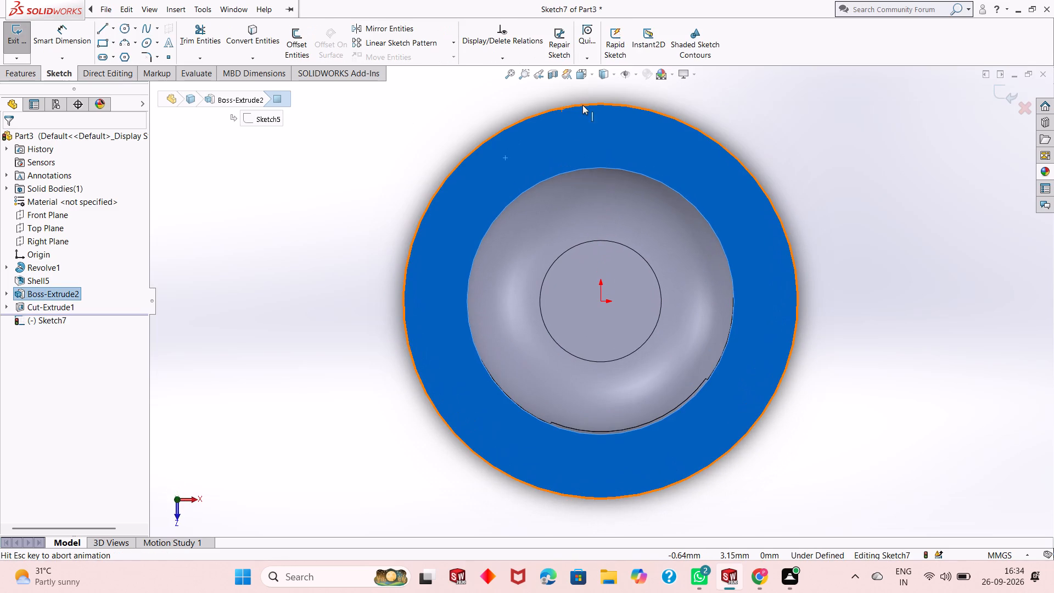
click(284, 267)
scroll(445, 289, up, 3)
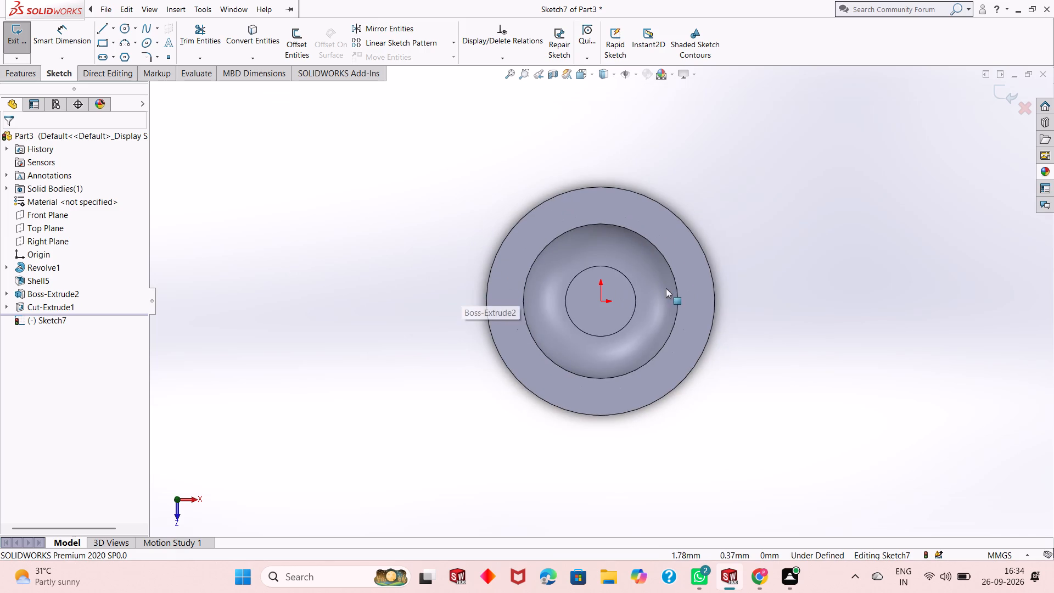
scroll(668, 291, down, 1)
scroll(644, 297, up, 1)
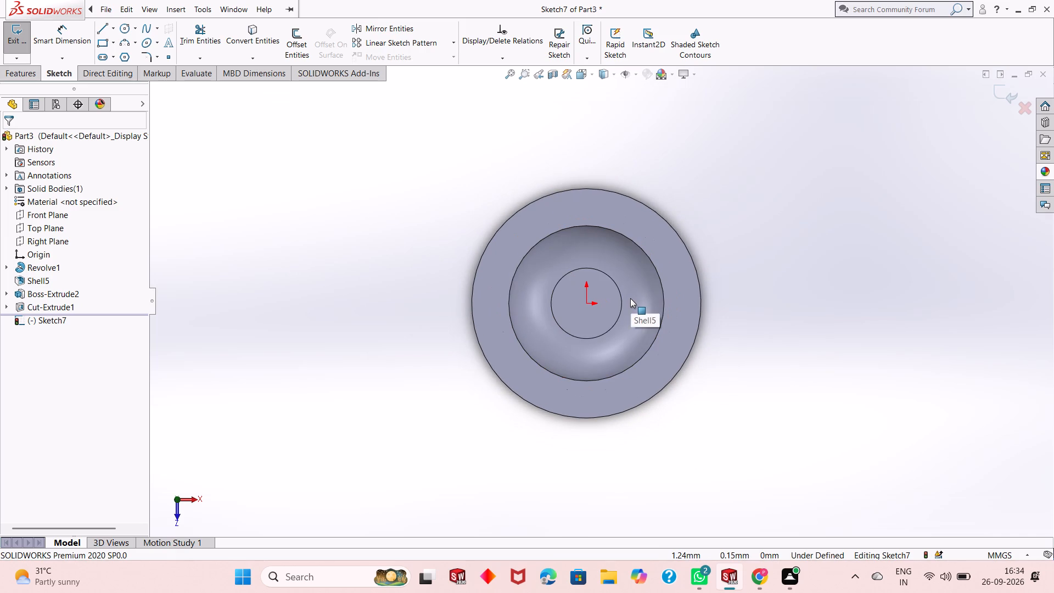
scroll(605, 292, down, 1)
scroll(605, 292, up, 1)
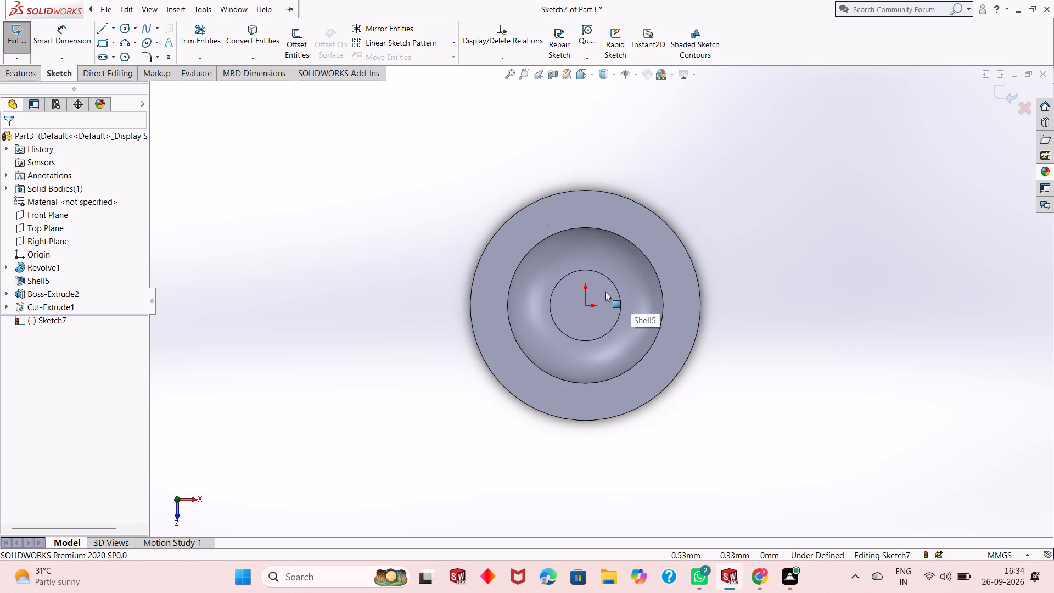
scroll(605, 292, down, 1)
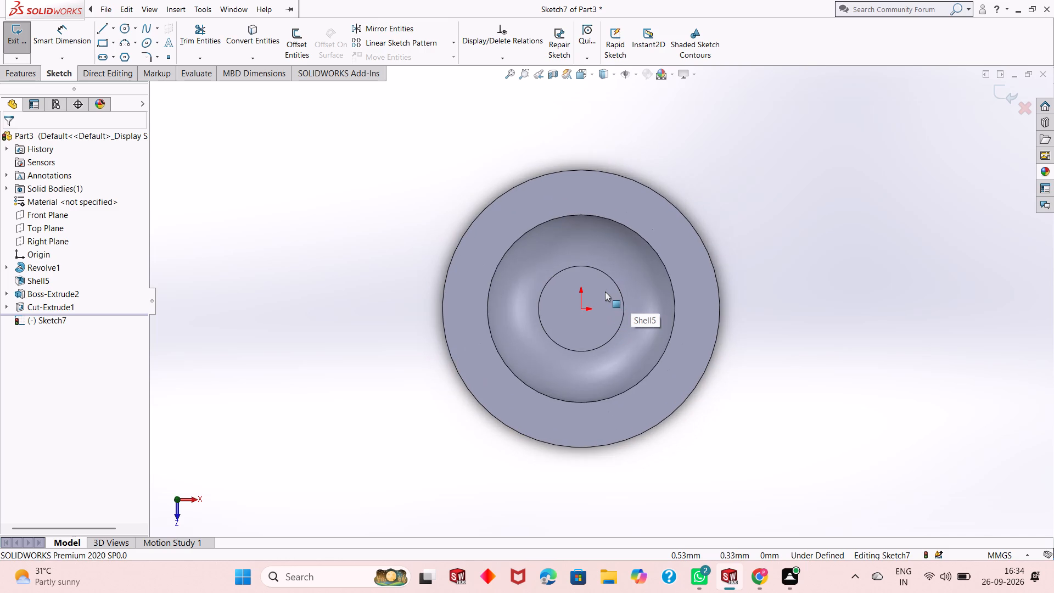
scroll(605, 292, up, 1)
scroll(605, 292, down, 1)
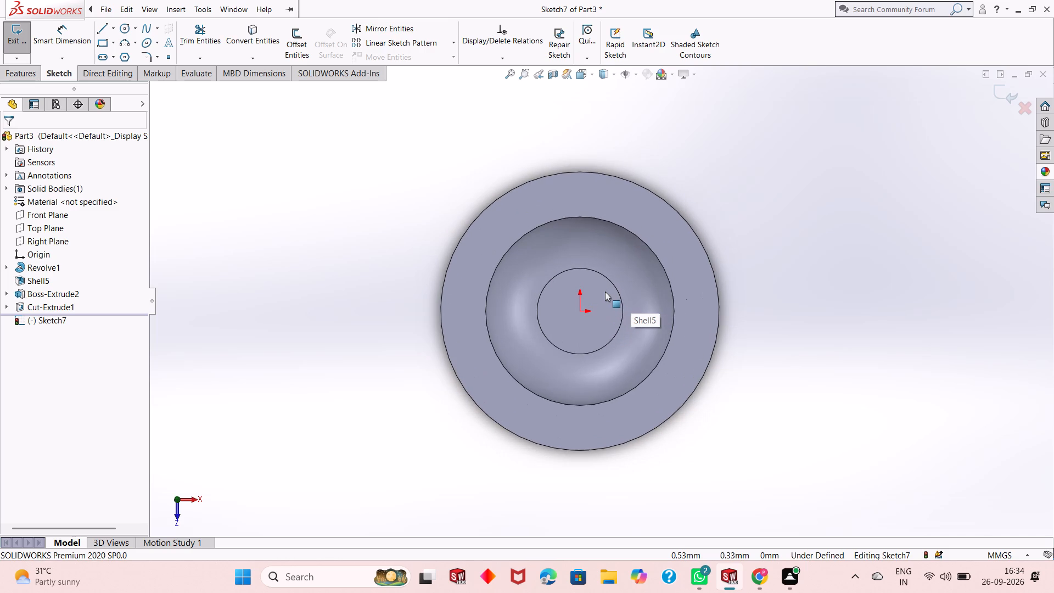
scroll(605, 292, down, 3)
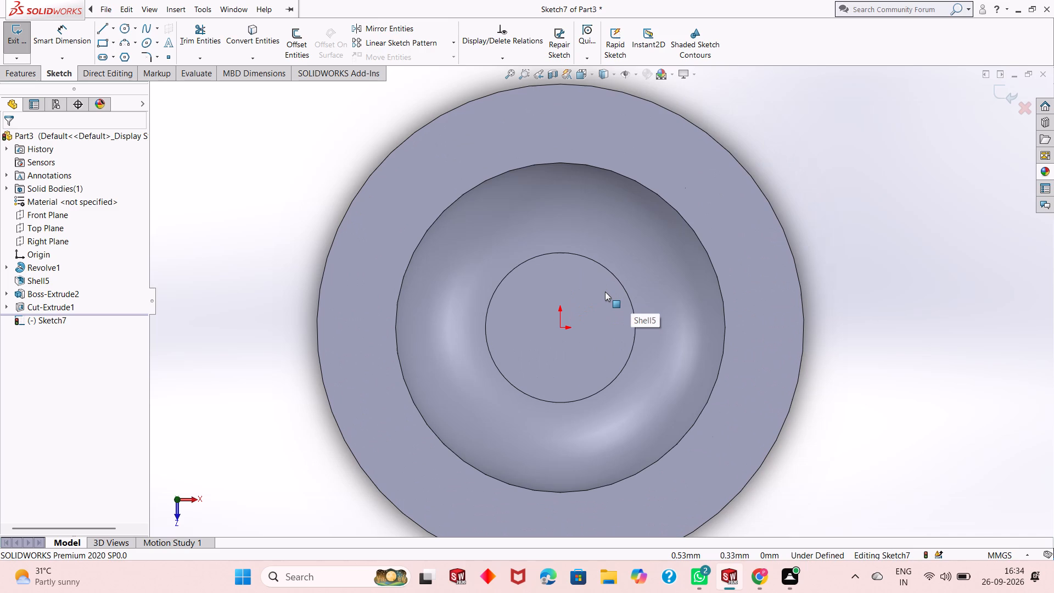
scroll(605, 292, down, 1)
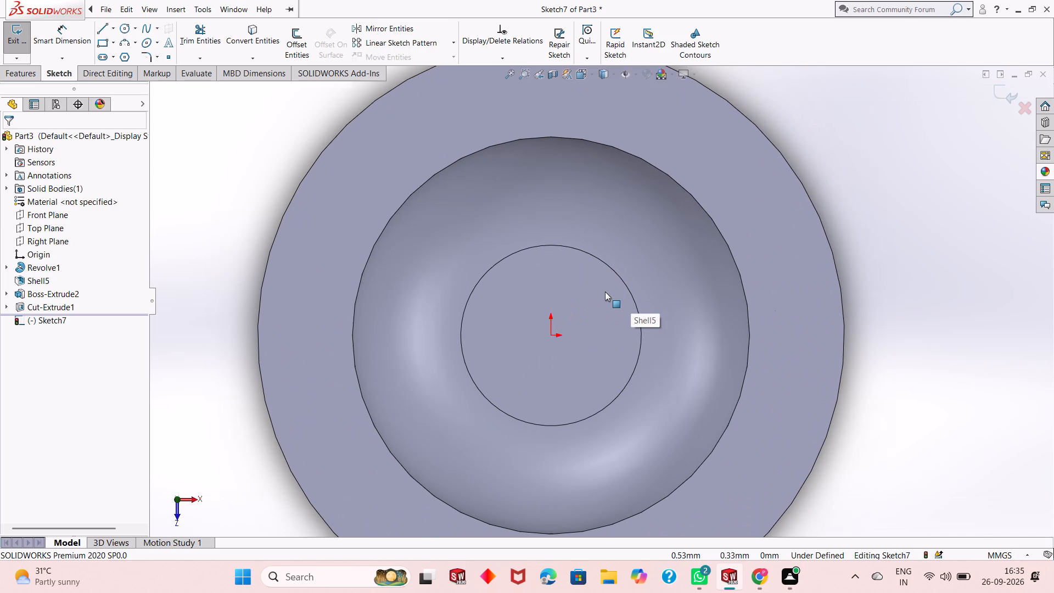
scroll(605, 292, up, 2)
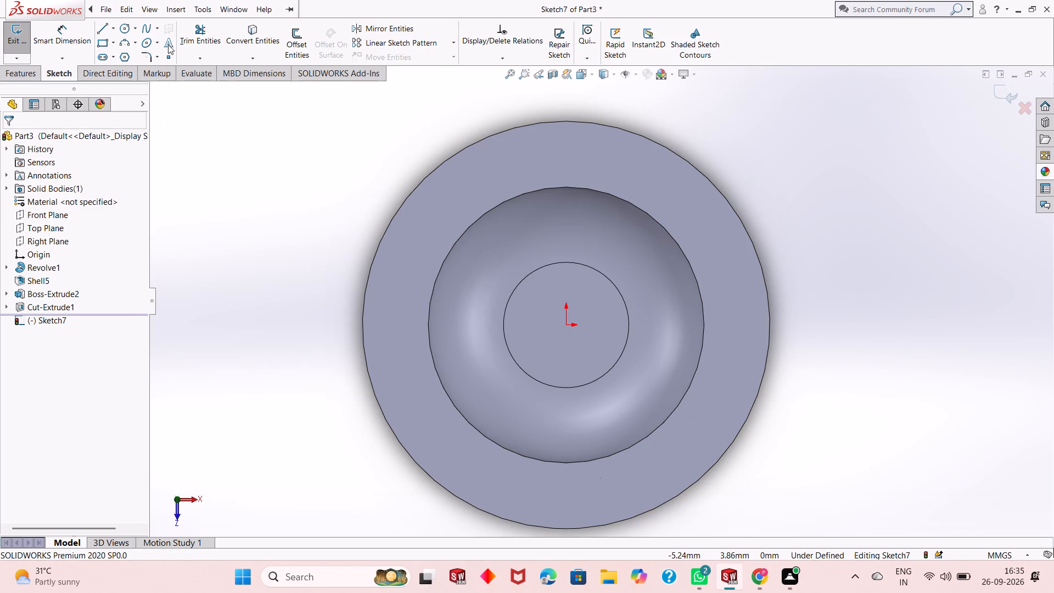
Sketch a circle centred on the origin on the flange face and set its diameter to 5.50 mm.
click(126, 29)
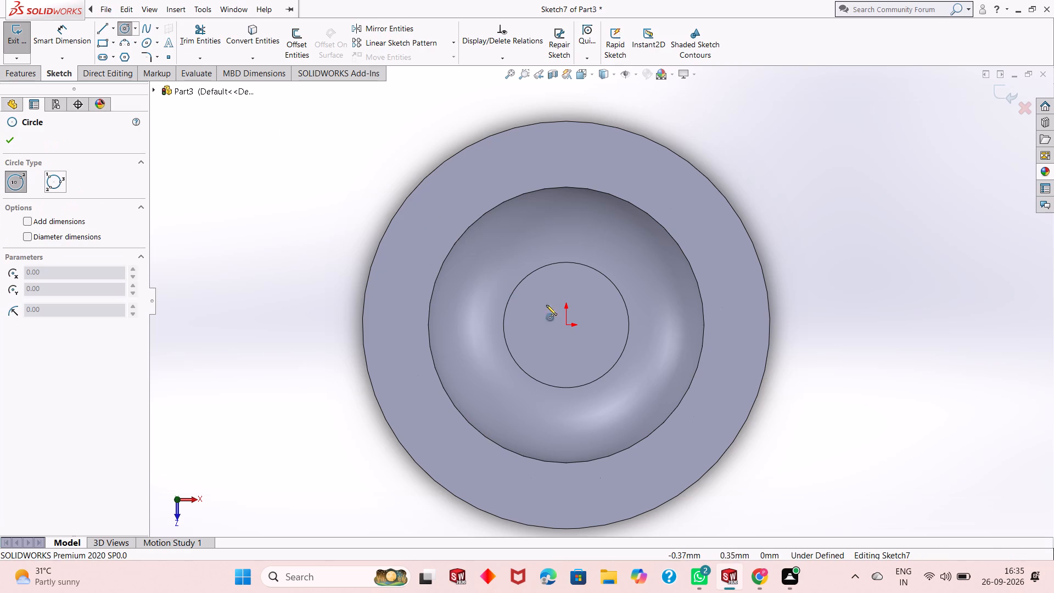
click(568, 327)
click(621, 164)
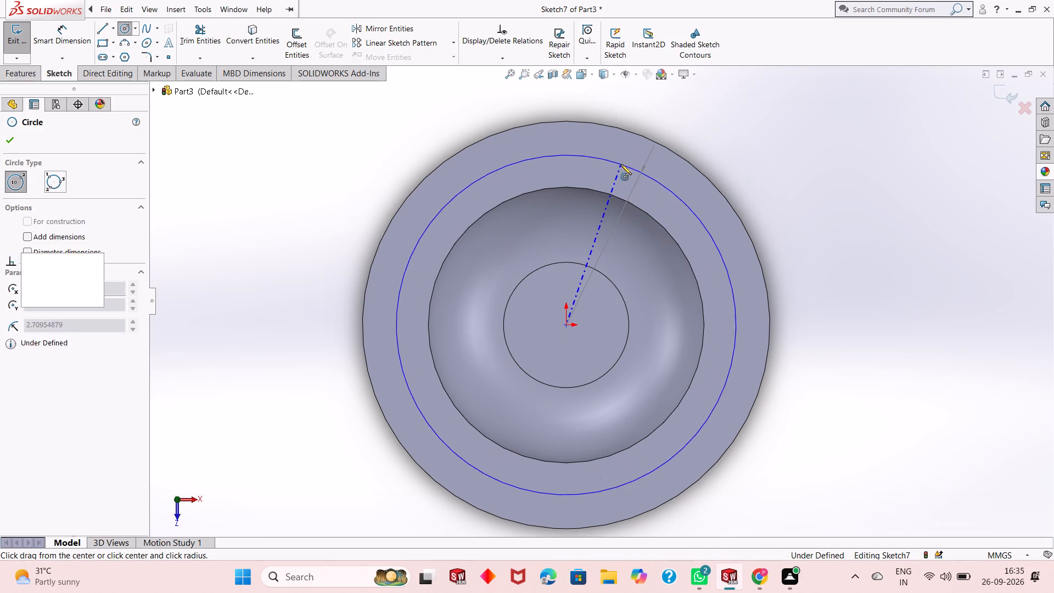
click(16, 143)
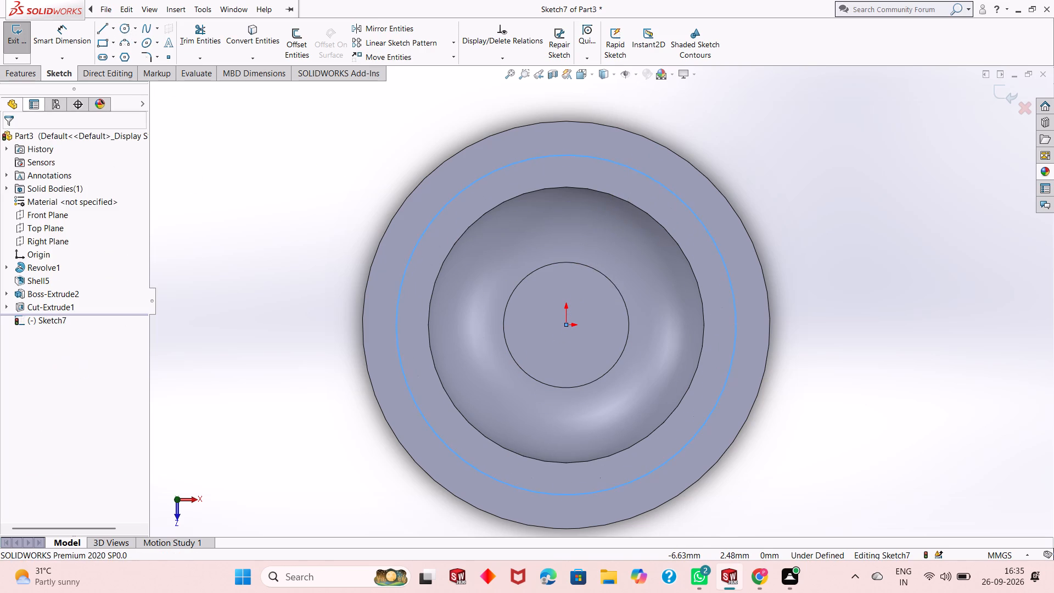
click(58, 42)
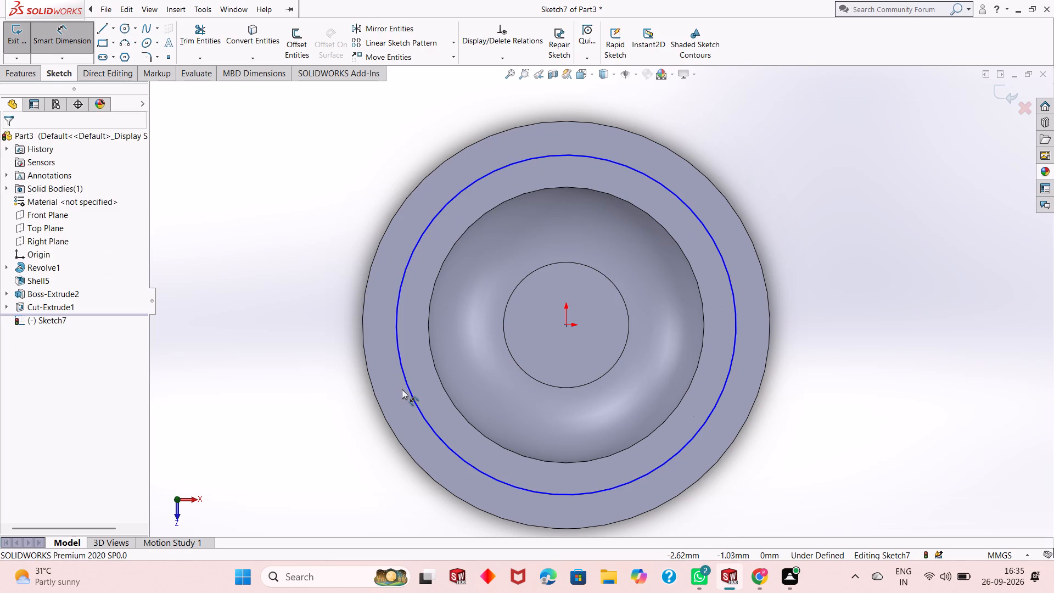
click(418, 408)
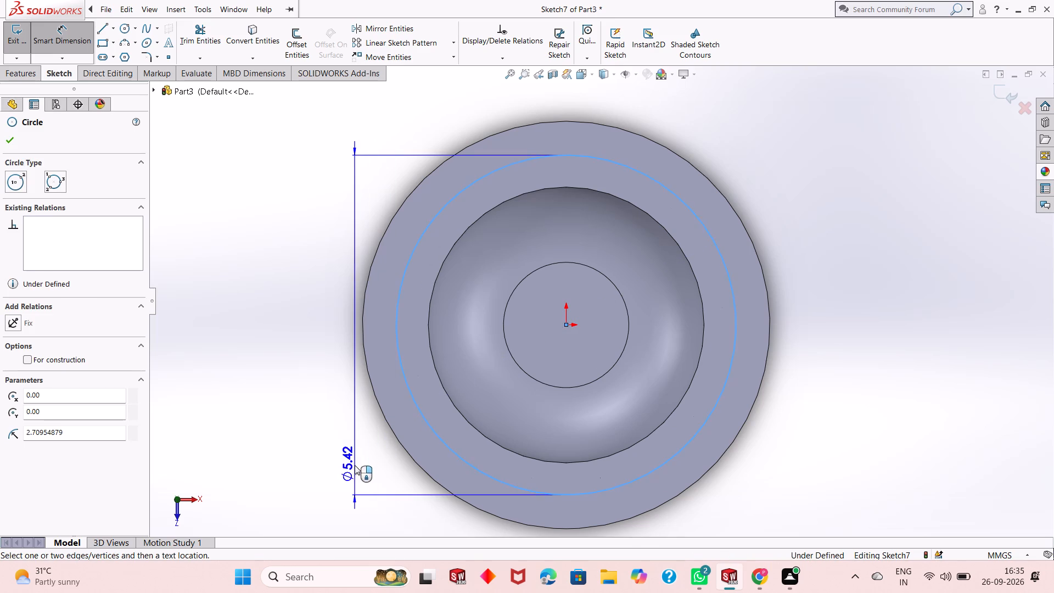
click(299, 133)
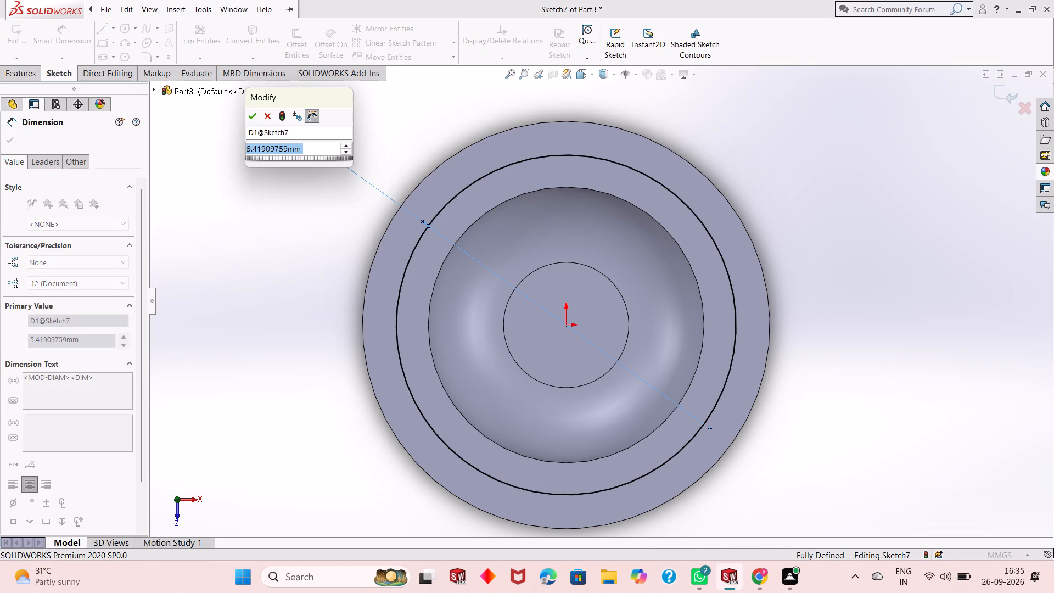
text(5.50)
key(Return)
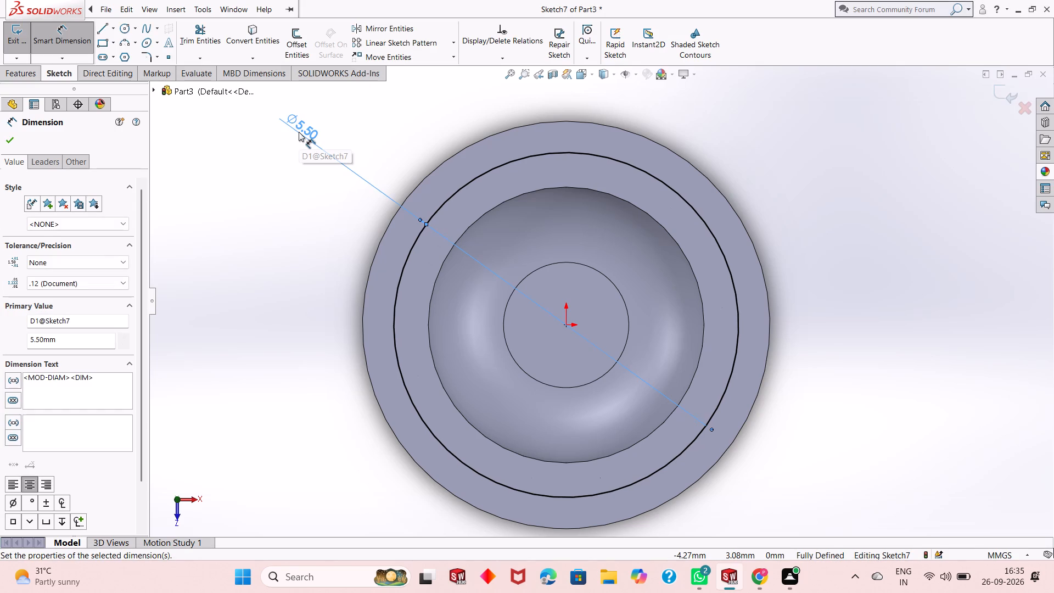
right_click(304, 226)
click(323, 260)
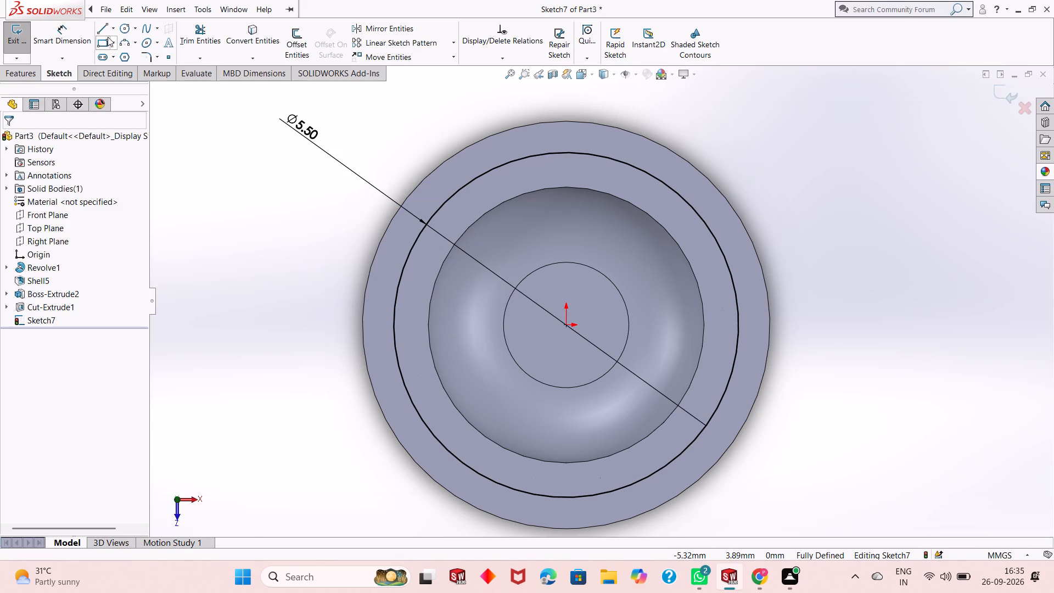
Sketch a small circle centred on the uppermost point of the 5.50 mm circle and set its diameter to 0.5 mm.
click(130, 31)
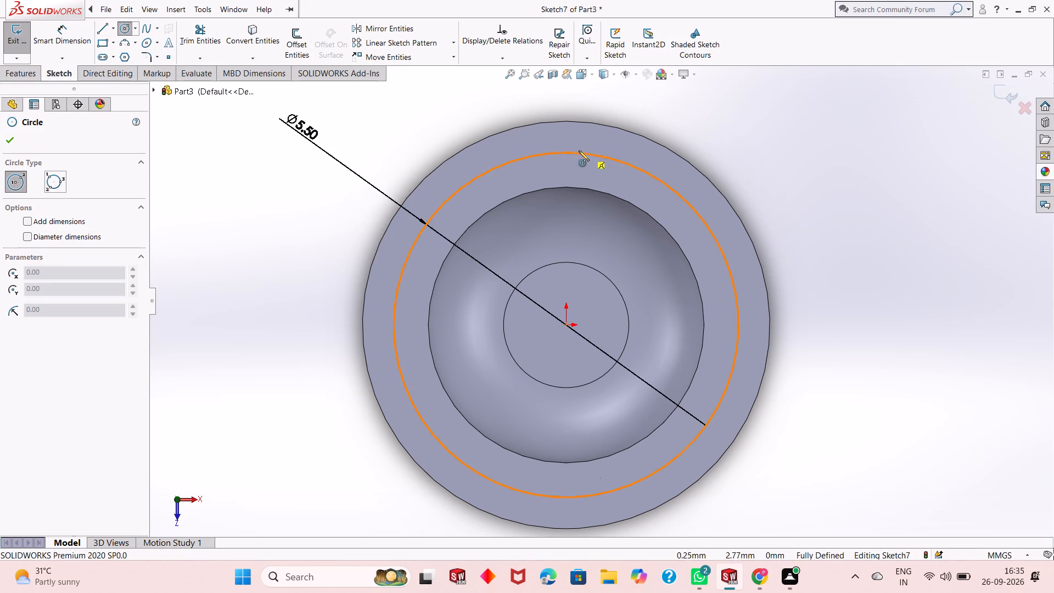
click(567, 152)
click(570, 137)
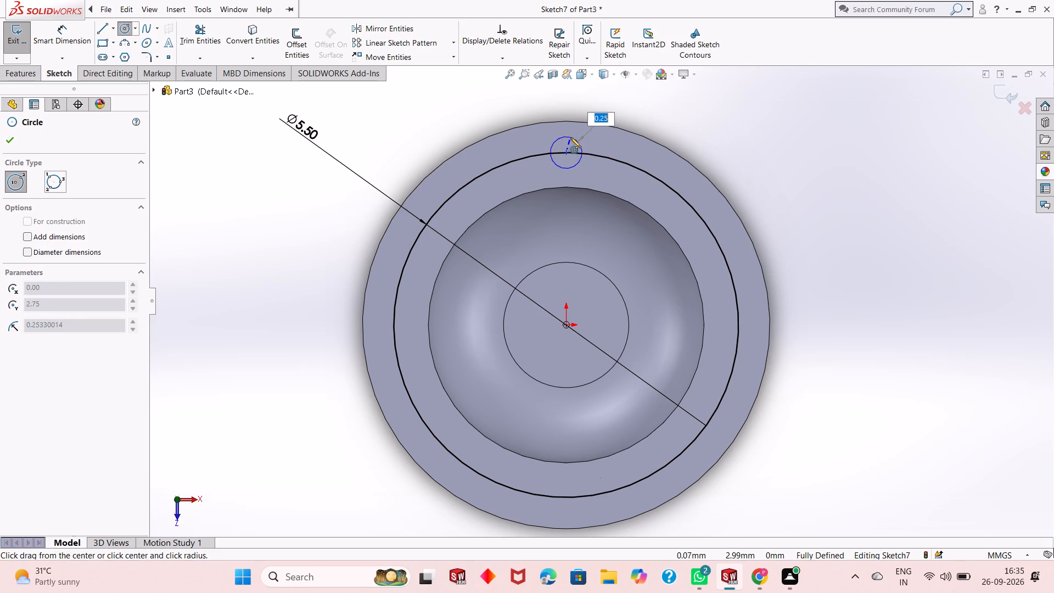
right_click(243, 182)
click(259, 187)
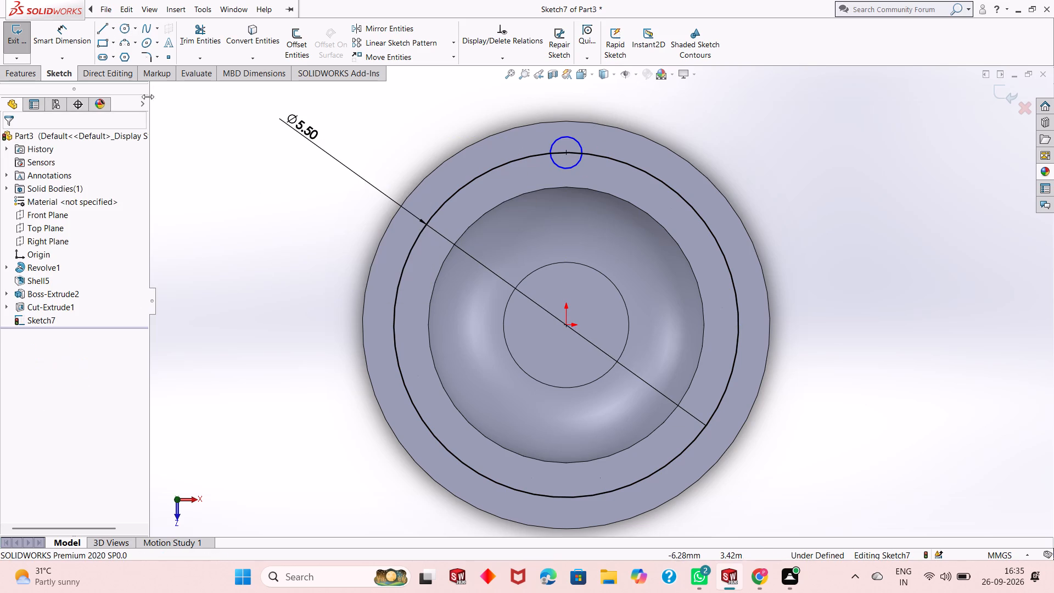
click(53, 41)
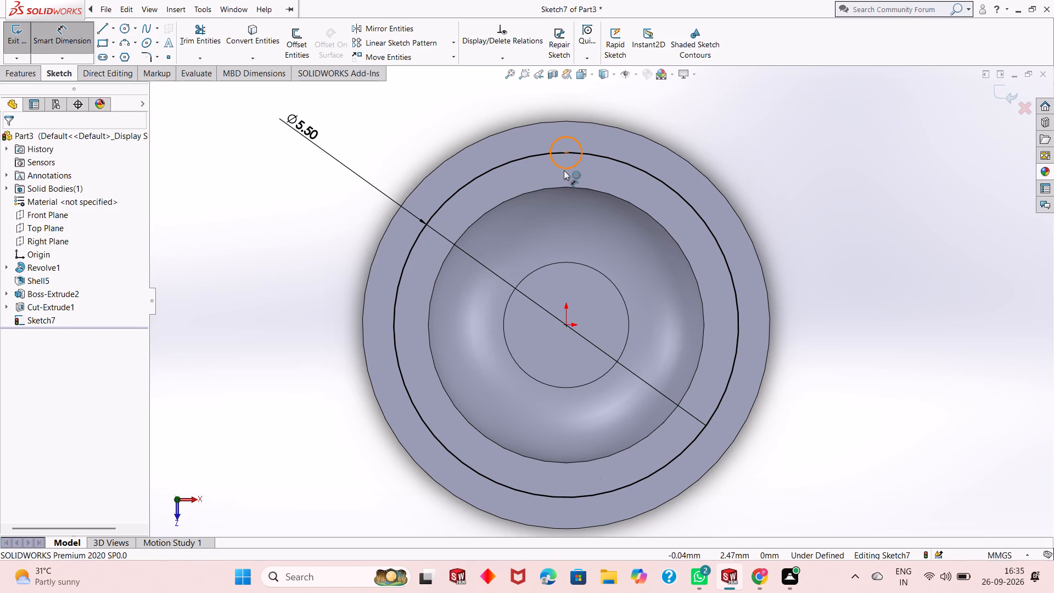
click(564, 170)
click(291, 284)
text(0.5)
key(Return)
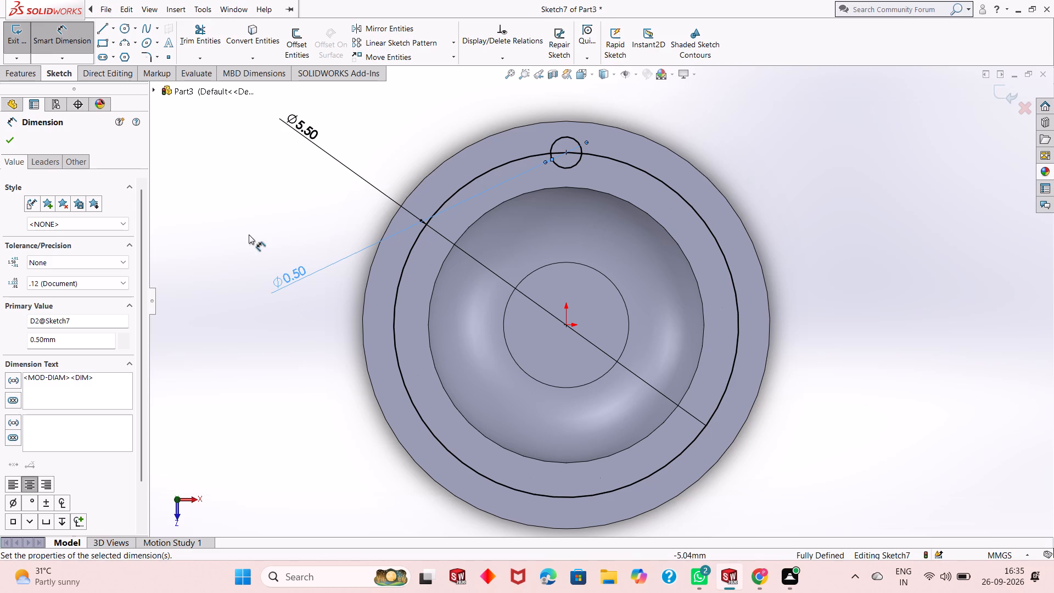
right_click(248, 217)
click(289, 251)
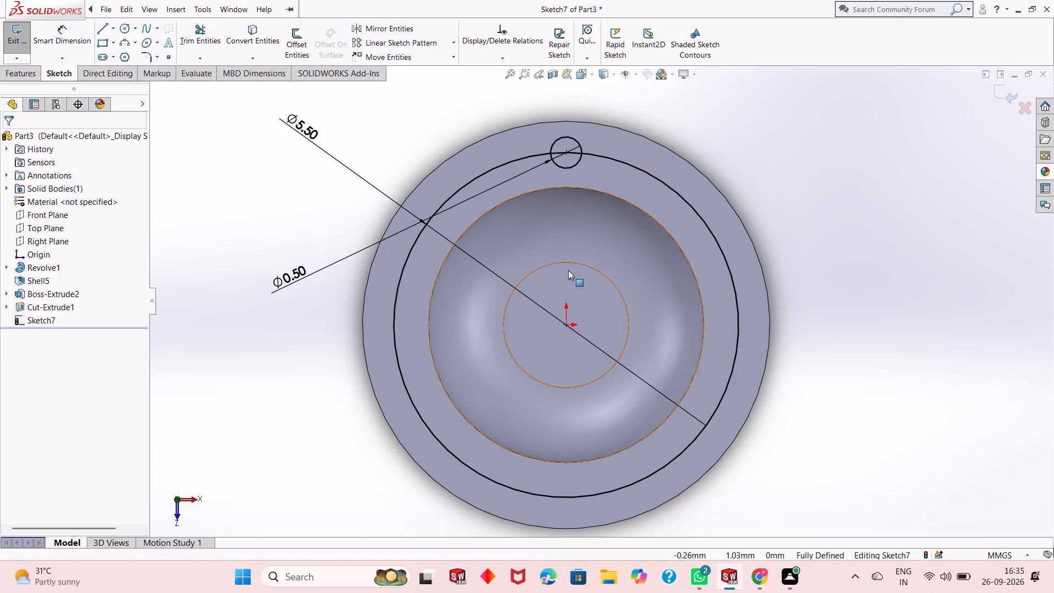
Circular-pattern the 0.50 mm circle about the origin with 8 equally spaced instances over 360 degrees.
middle_drag(602, 281, 596, 294)
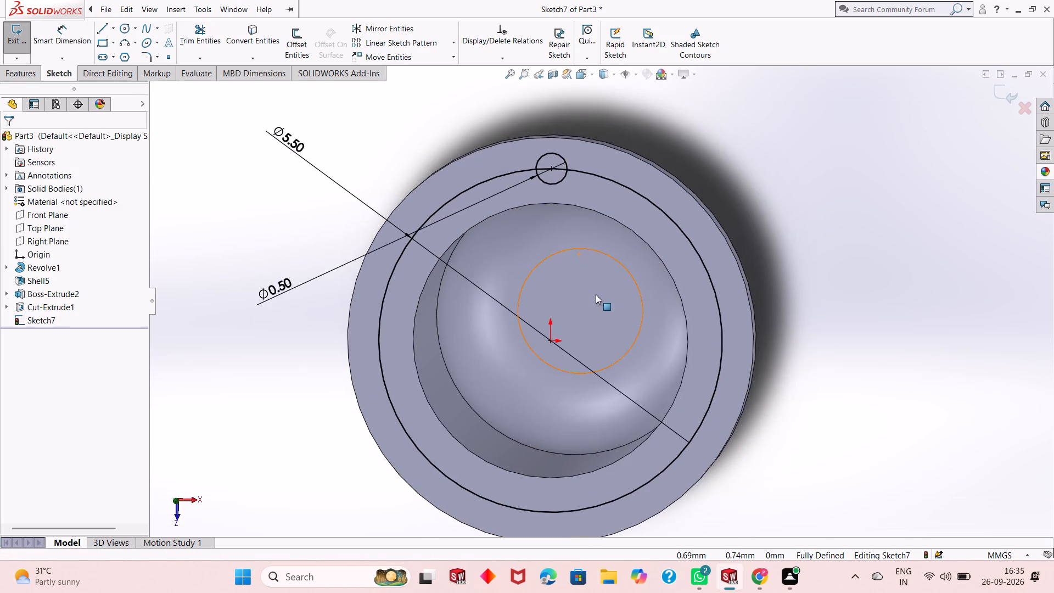
scroll(596, 294, up, 1)
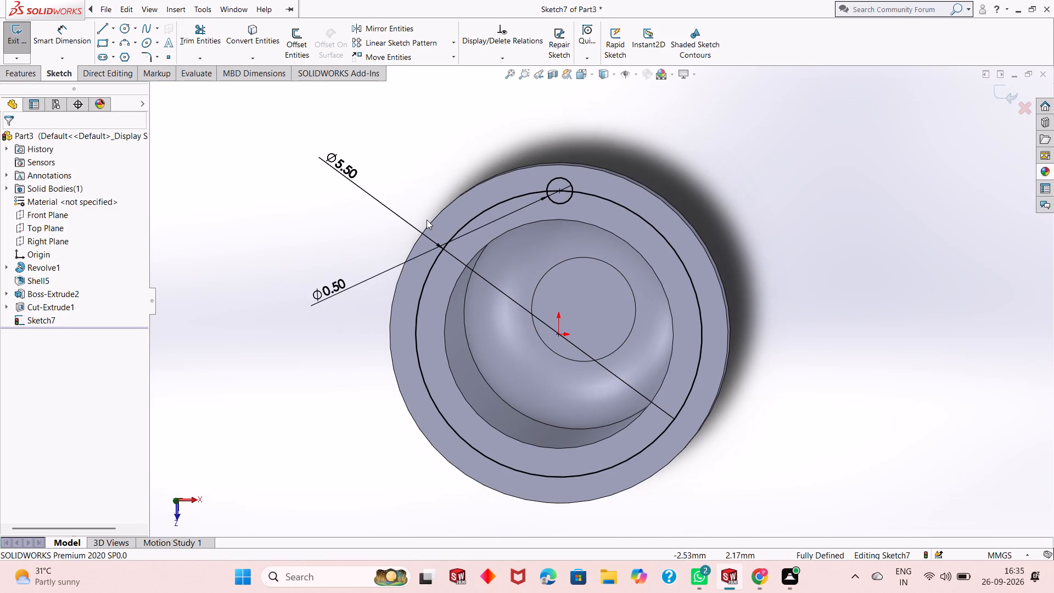
key(ctrl+8)
click(649, 146)
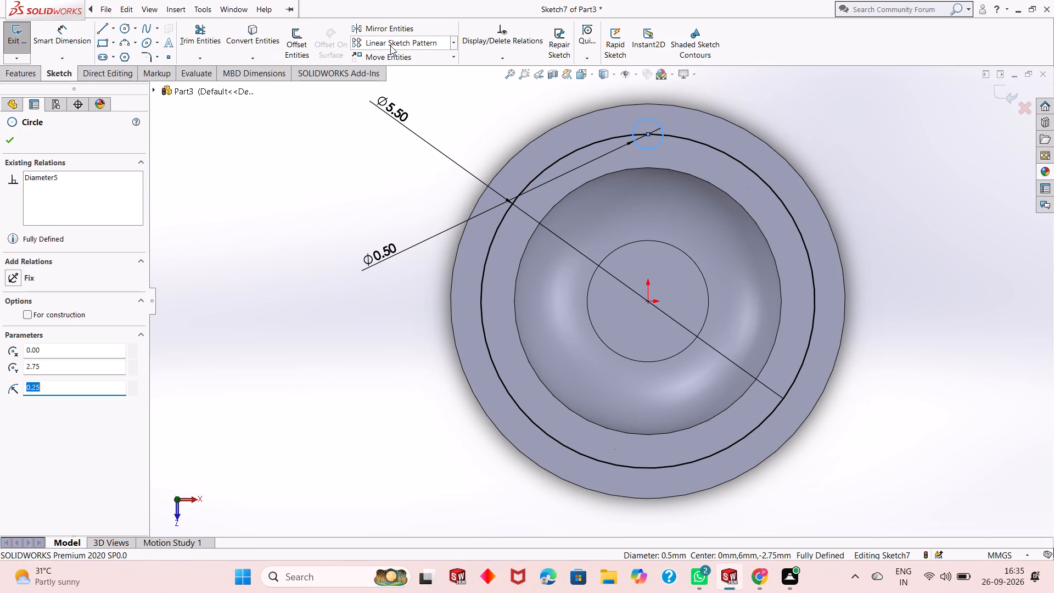
click(455, 42)
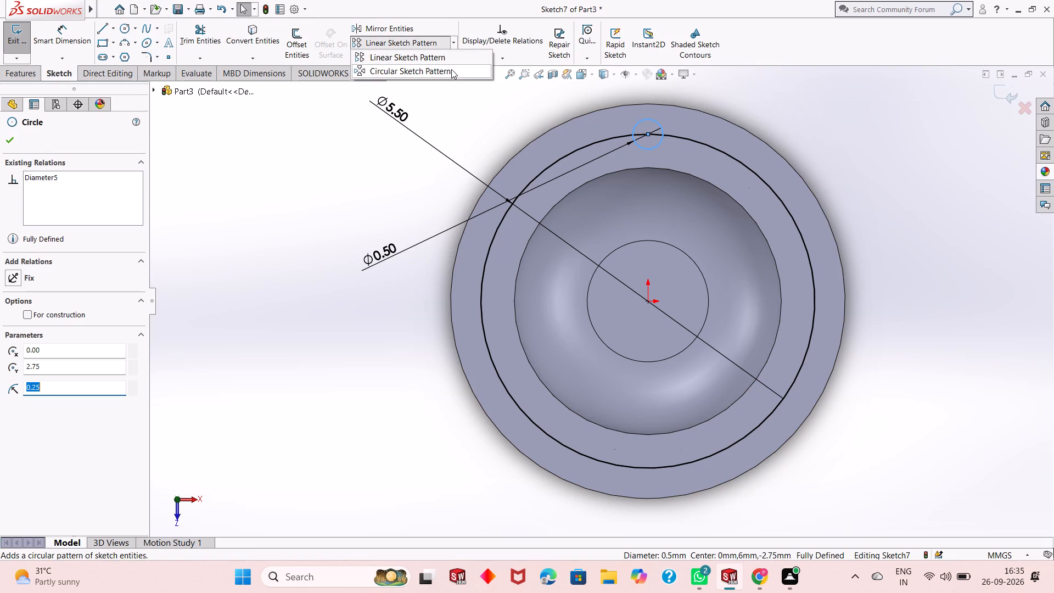
click(451, 69)
double_click(65, 305)
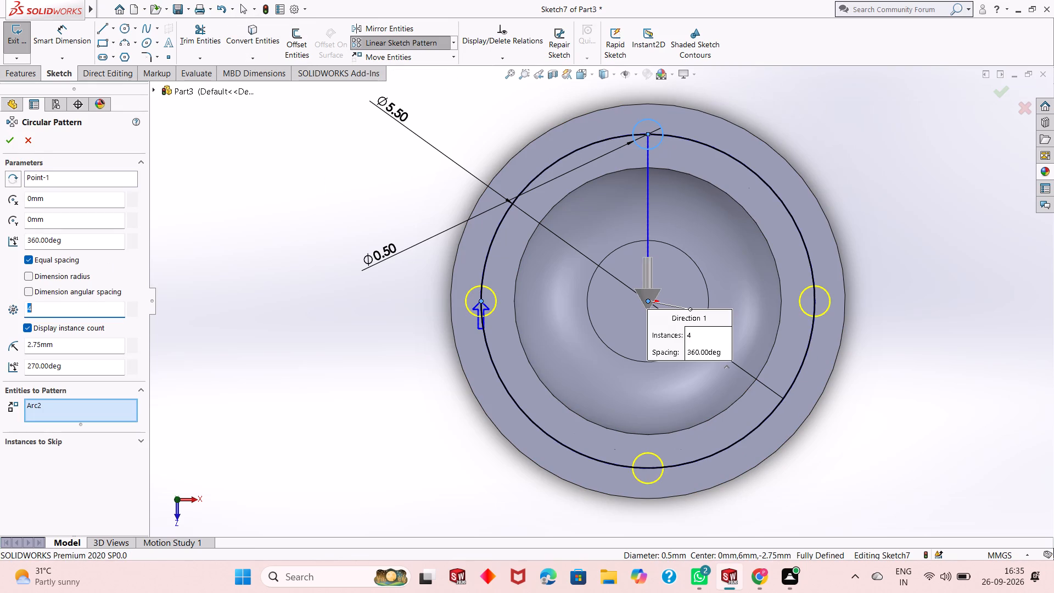
key(8)
key(Return)
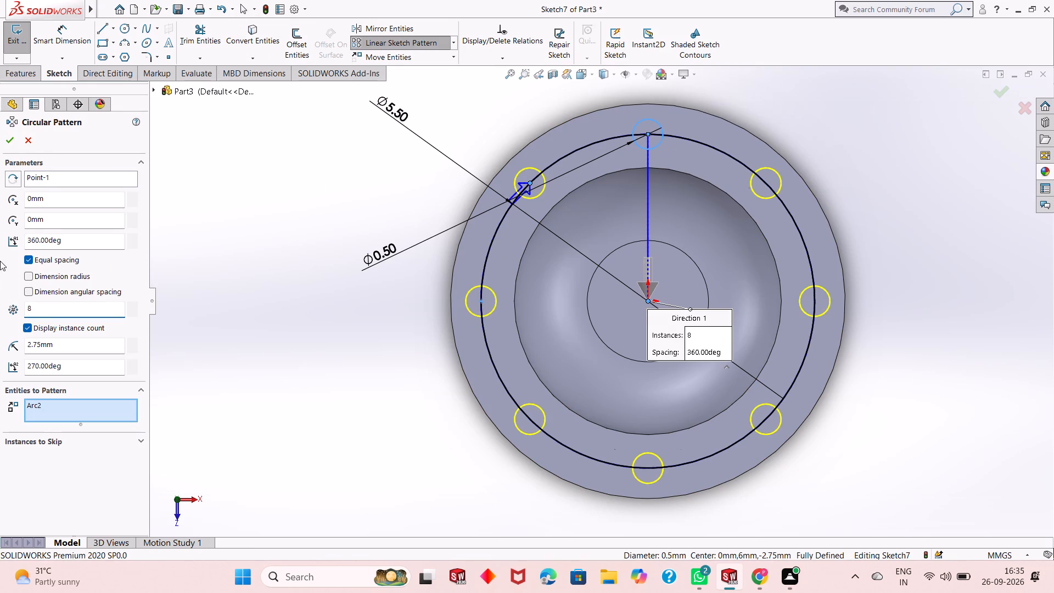
click(10, 140)
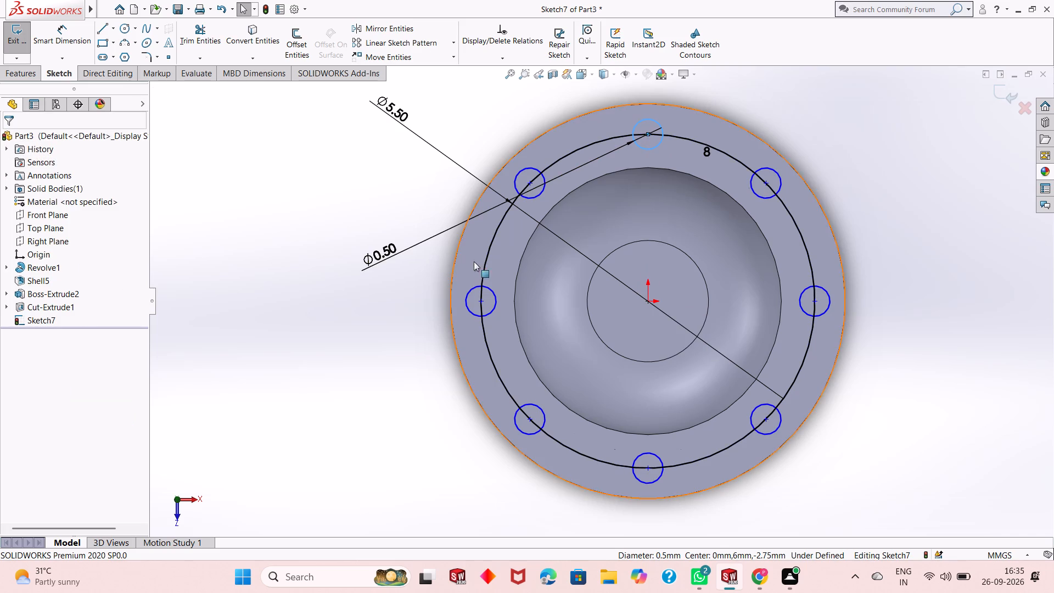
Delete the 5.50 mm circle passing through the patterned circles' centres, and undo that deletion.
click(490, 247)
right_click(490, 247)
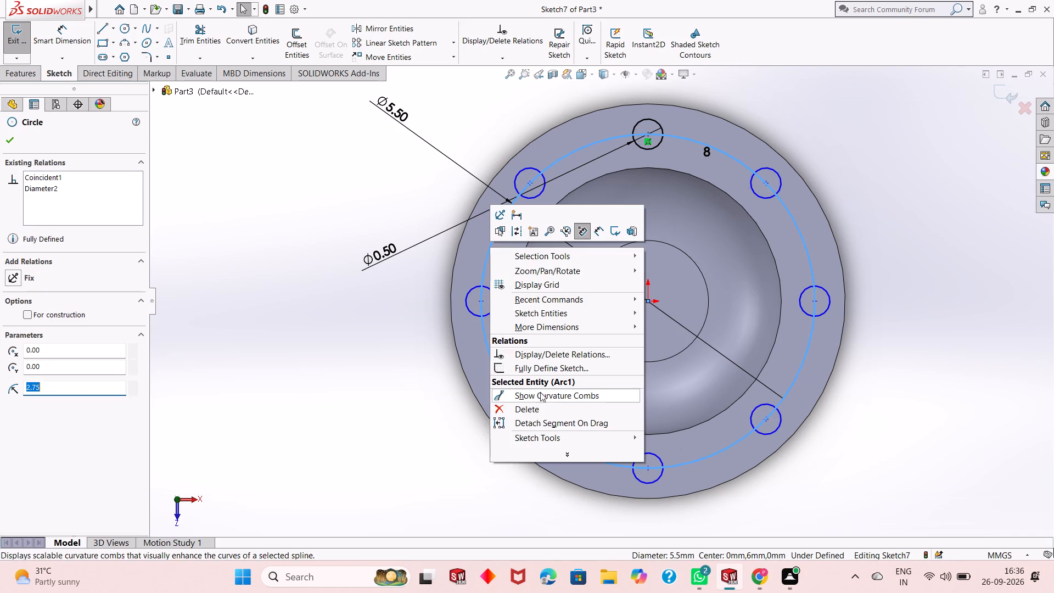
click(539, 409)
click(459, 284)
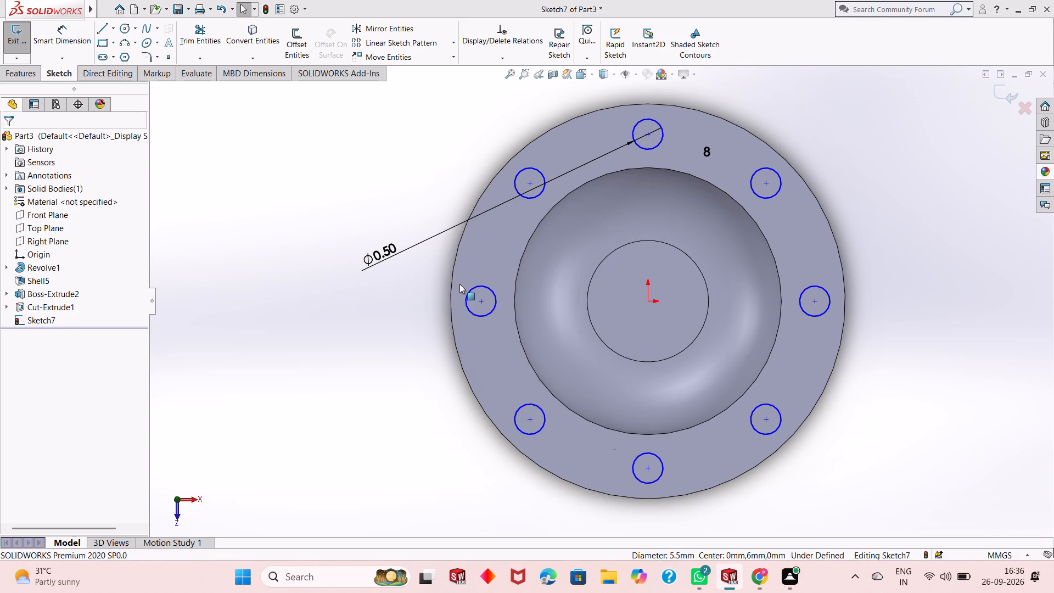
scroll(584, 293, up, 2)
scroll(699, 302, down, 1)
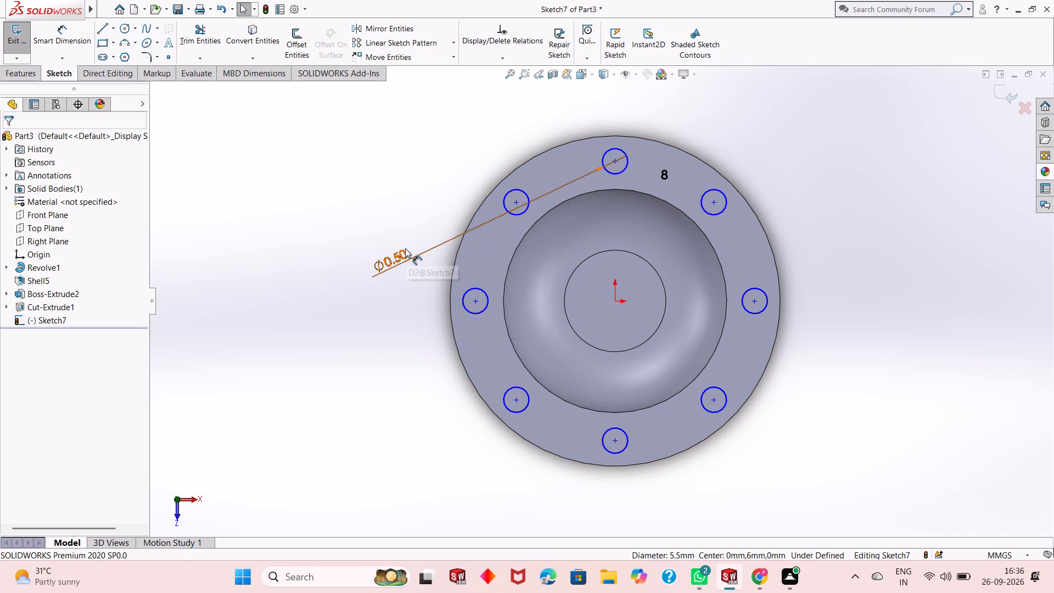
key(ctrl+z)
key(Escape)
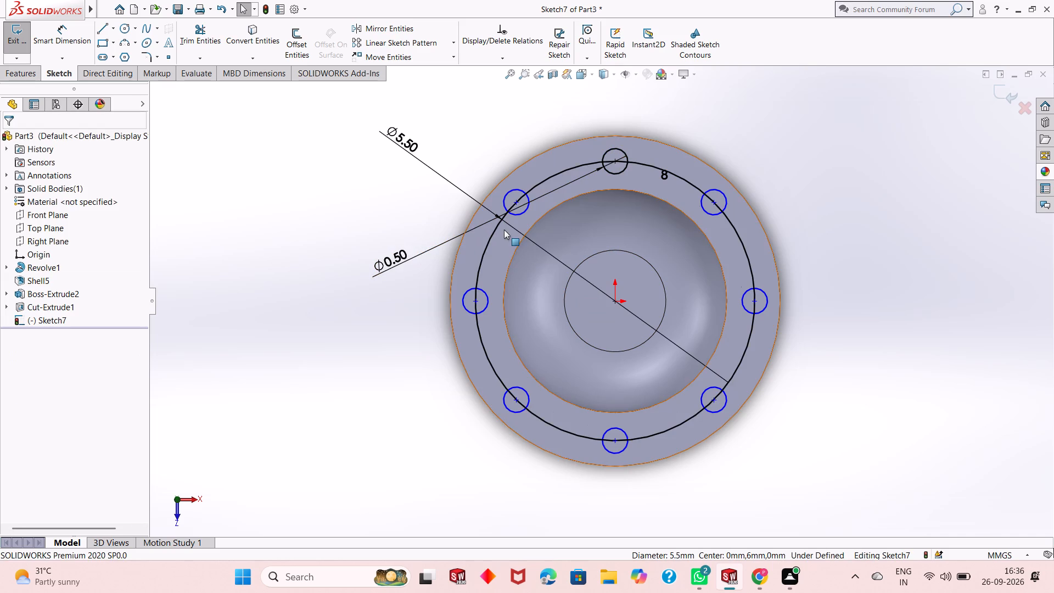
Delete the 5.50 mm circle from the flange sketch, keeping only the eight small circles.
click(487, 247)
right_click(487, 247)
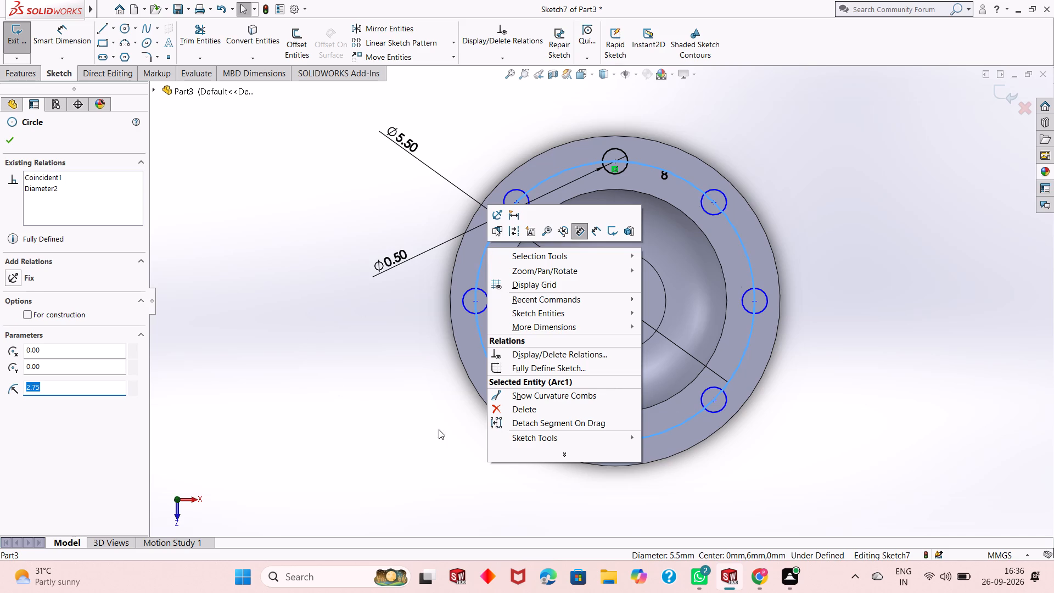
click(509, 411)
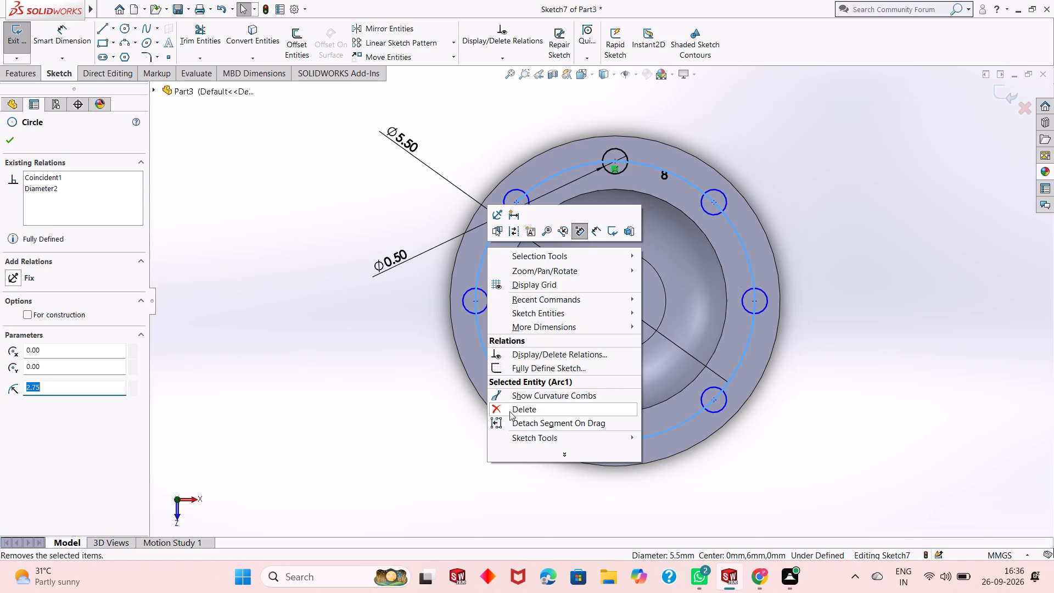
click(459, 287)
key(Escape)
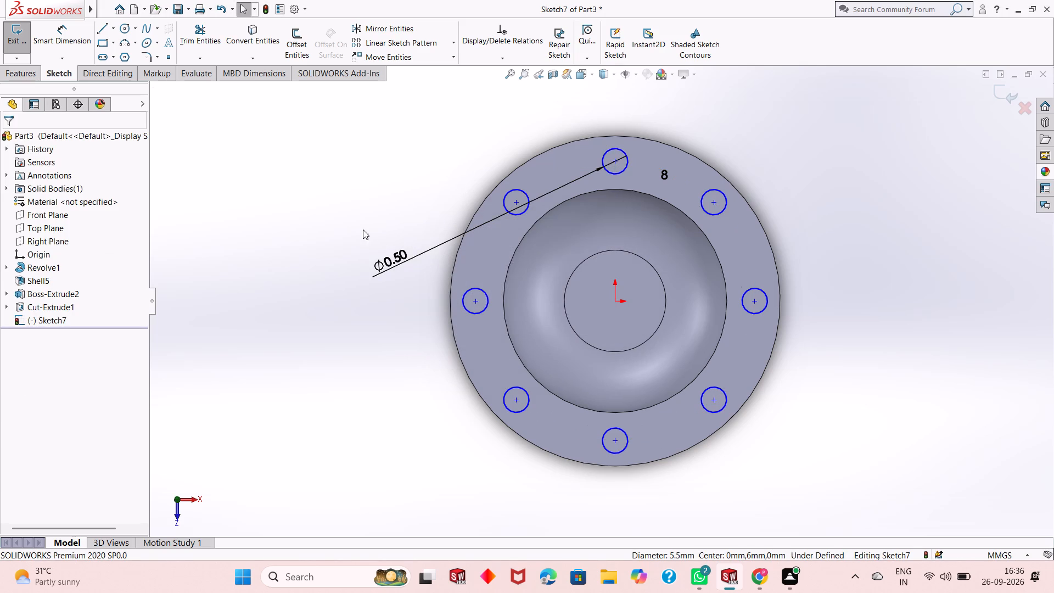
key(Escape)
Dimension the vertical distance from the uppermost small circle's centre to the origin.
click(57, 35)
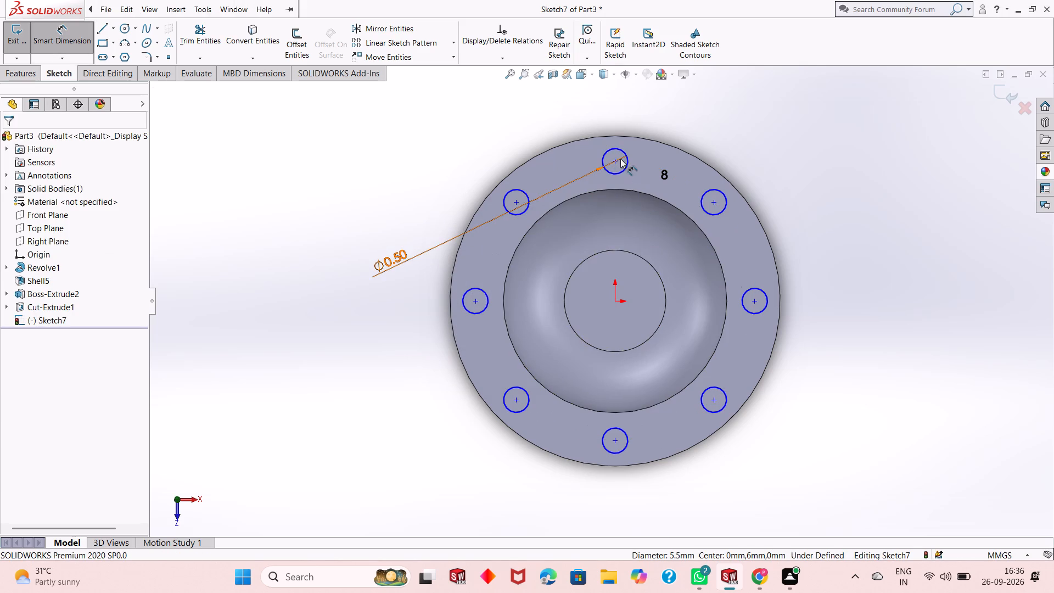
click(617, 160)
click(615, 301)
click(388, 285)
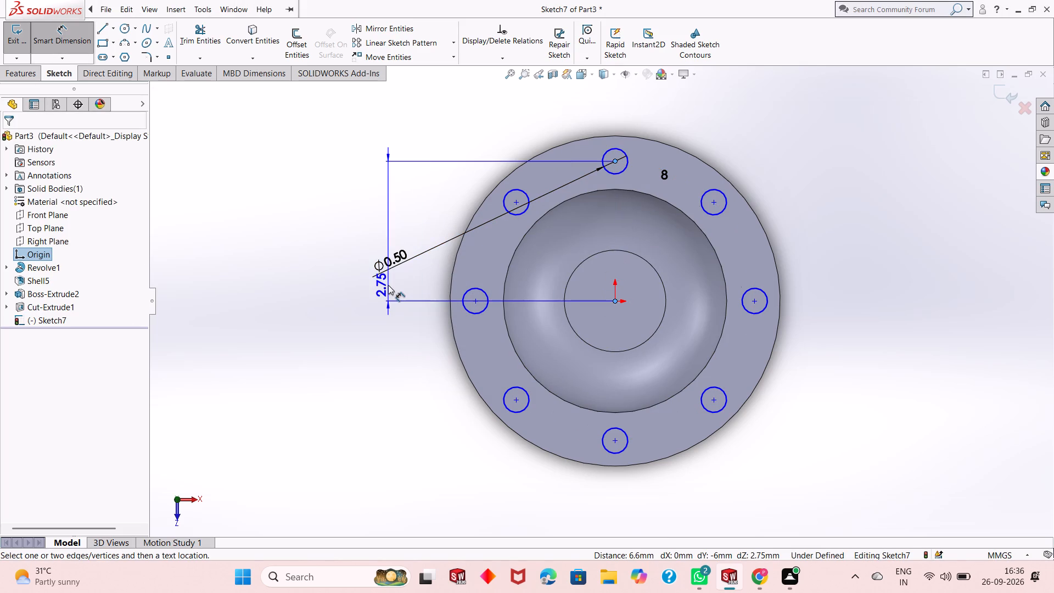
click(344, 264)
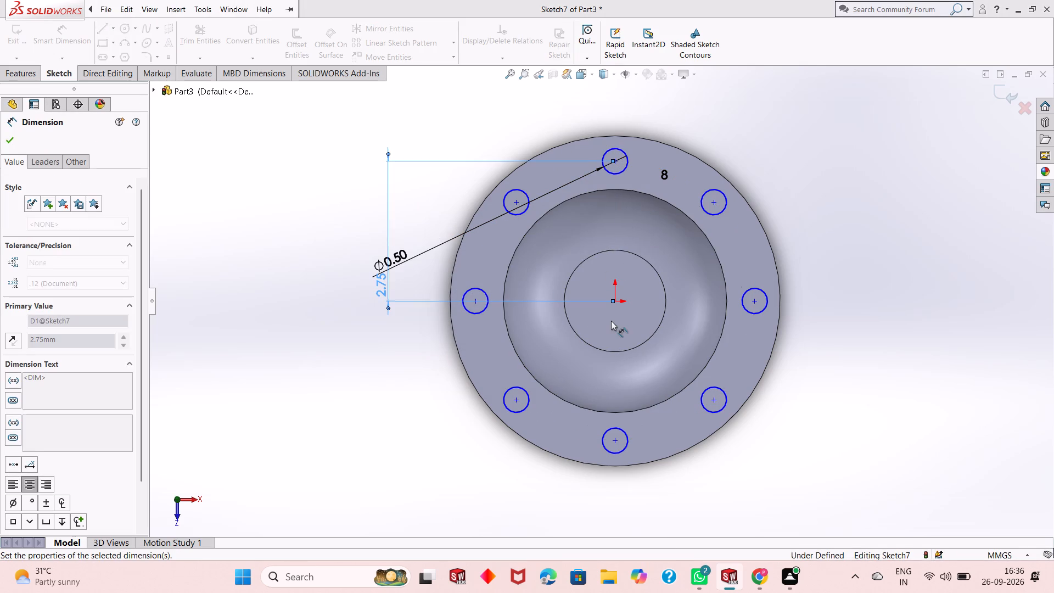
Dimension the horizontal distance from the origin to the upper-right small circle's centre.
click(616, 304)
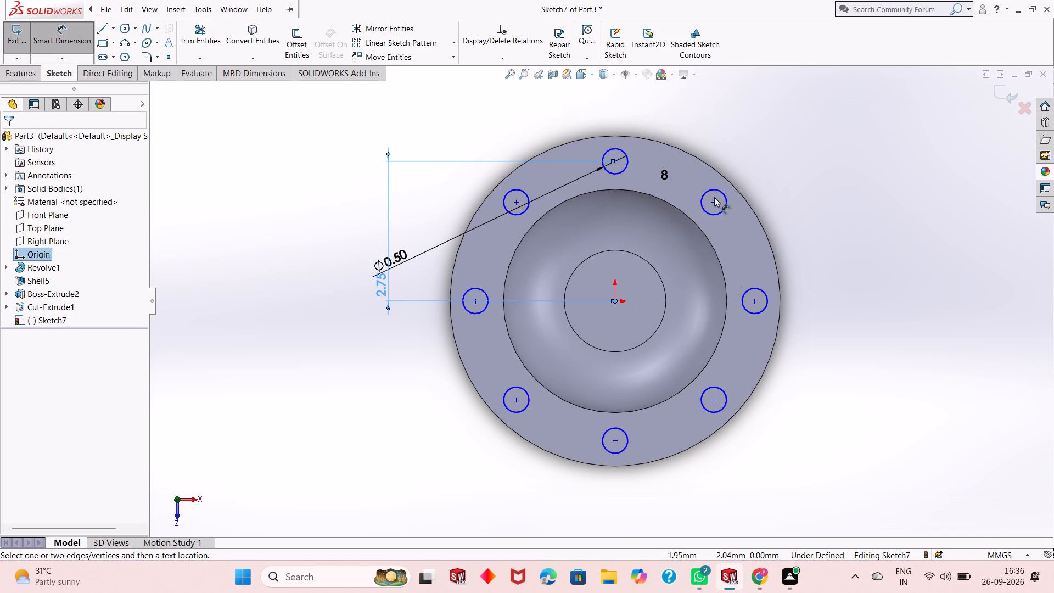
click(712, 204)
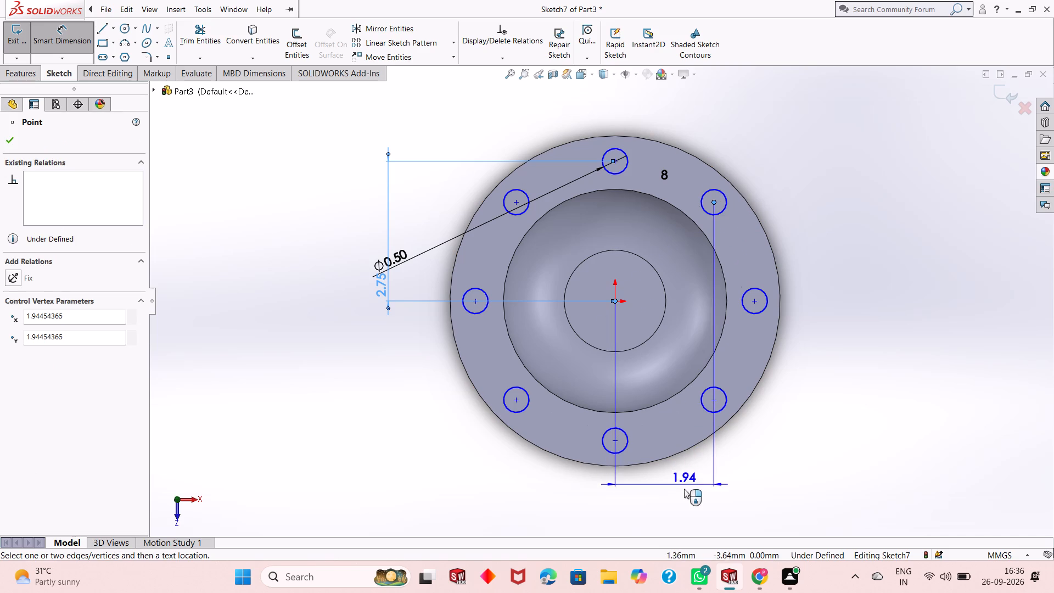
click(684, 490)
click(634, 474)
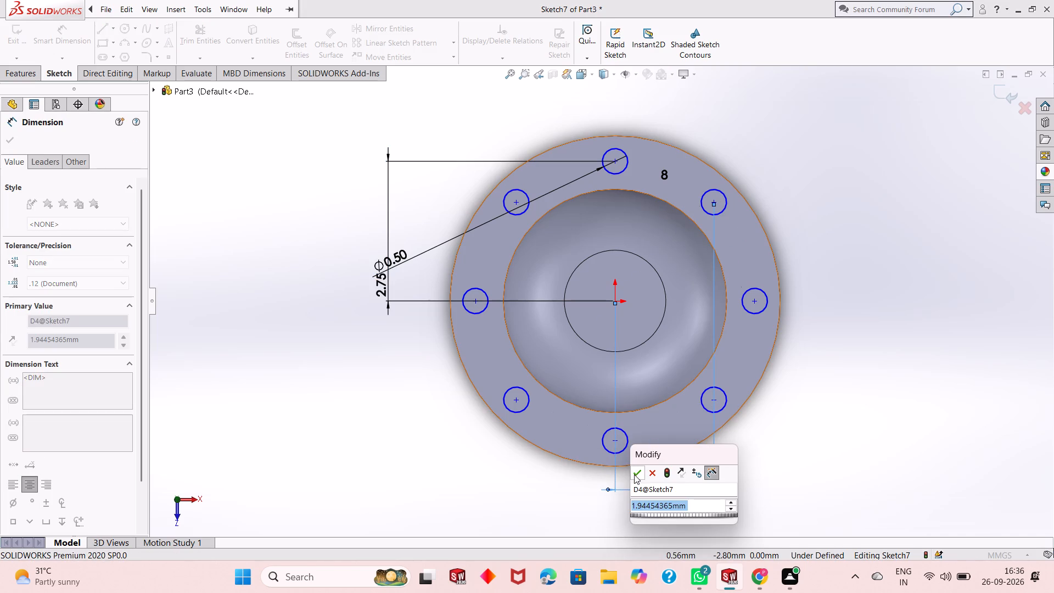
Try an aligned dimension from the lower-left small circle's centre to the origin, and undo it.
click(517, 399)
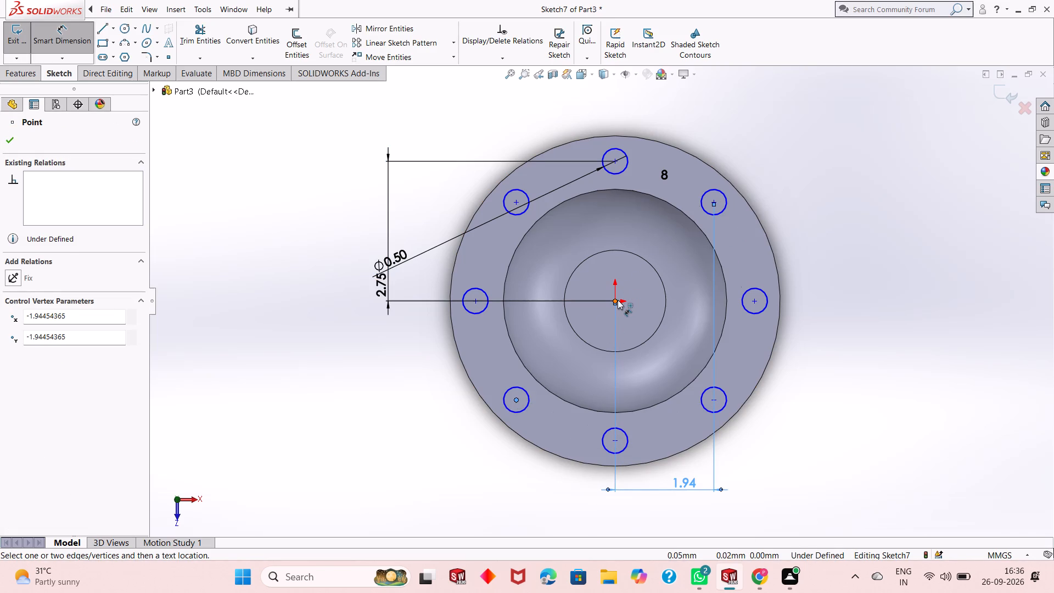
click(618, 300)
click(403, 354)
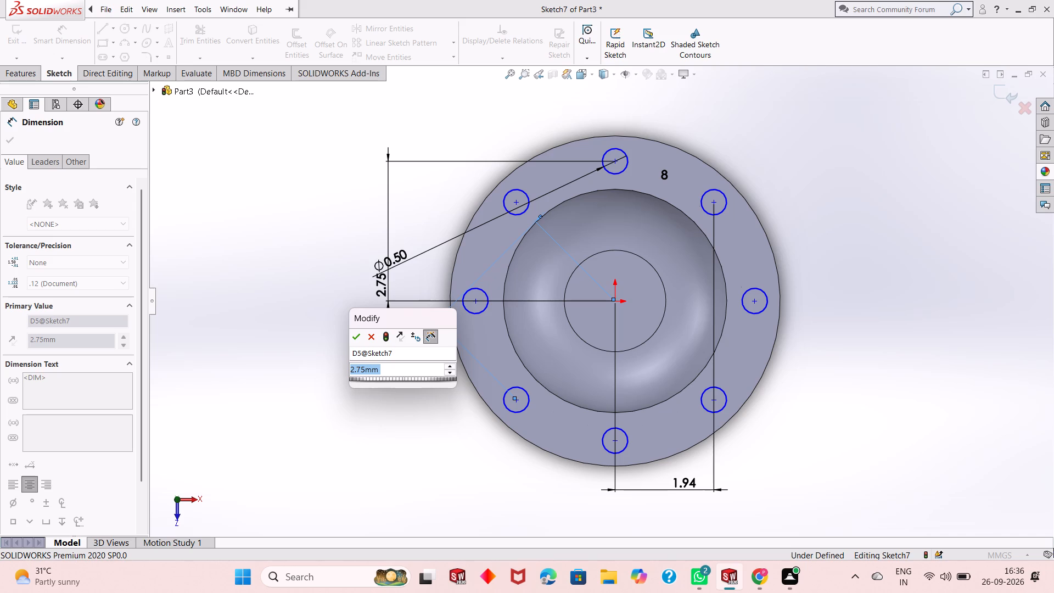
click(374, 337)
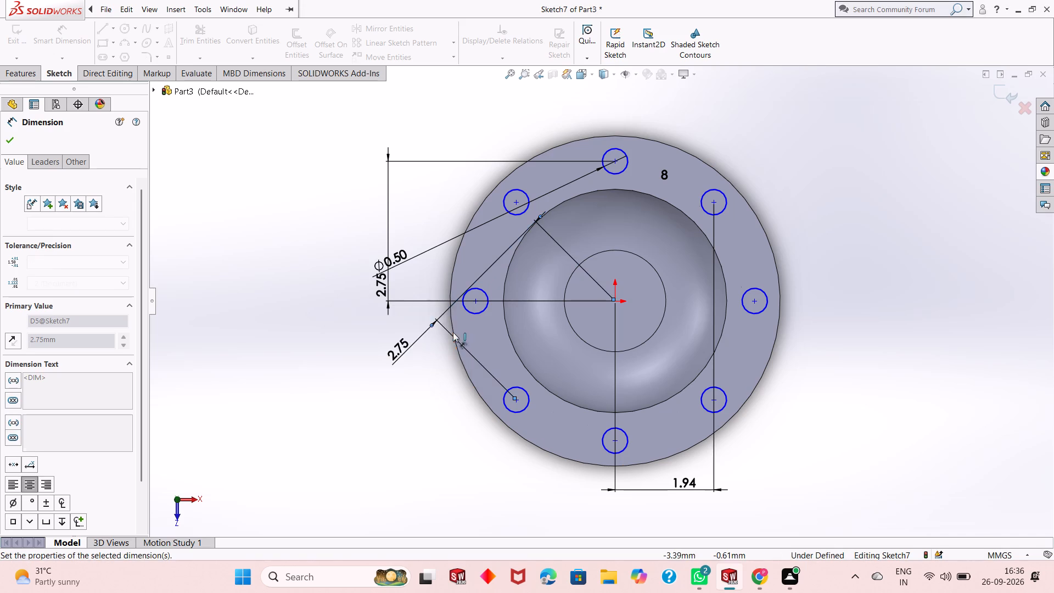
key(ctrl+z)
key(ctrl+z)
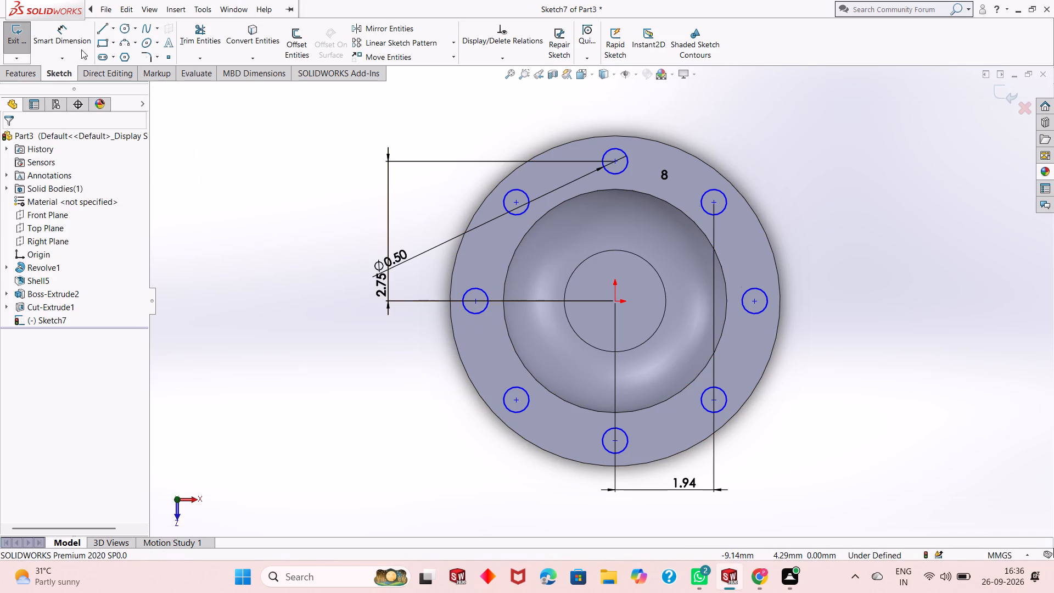
Dimension the vertical distance between the centres of the lower-left small circle and the rightmost small circle.
click(69, 31)
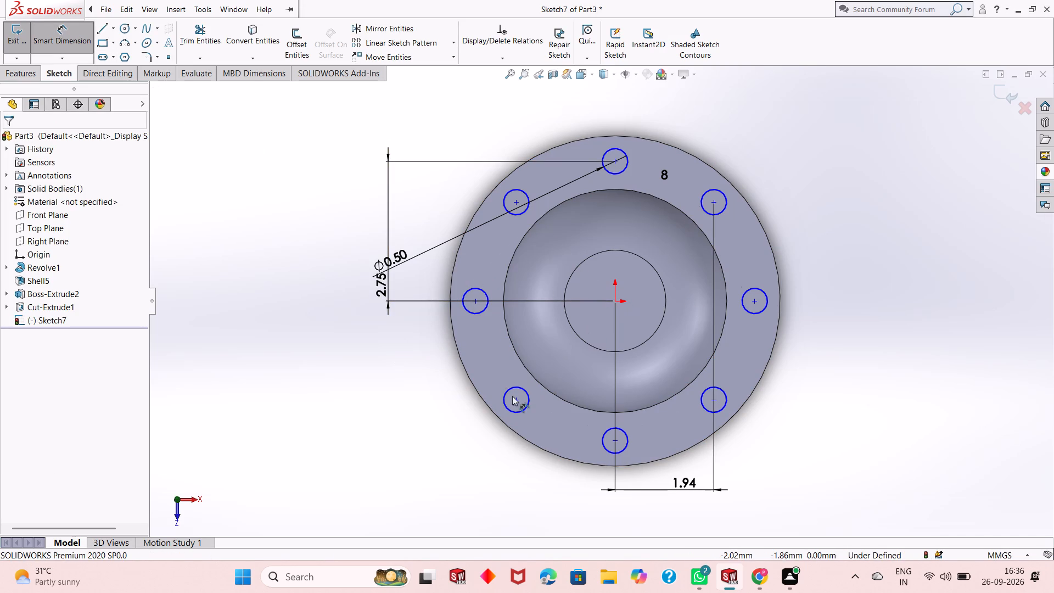
click(519, 401)
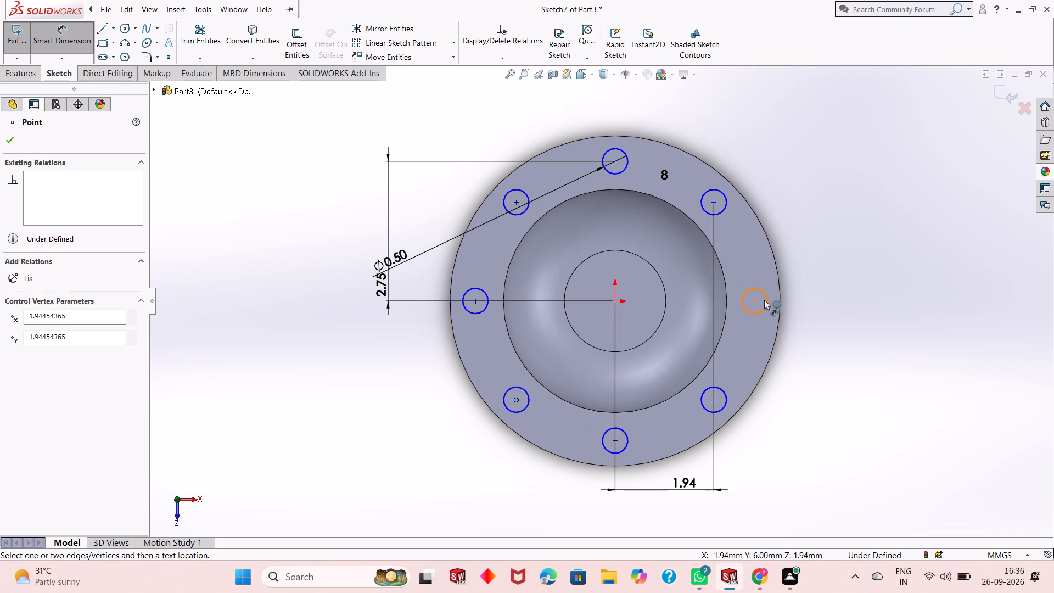
click(753, 300)
click(846, 319)
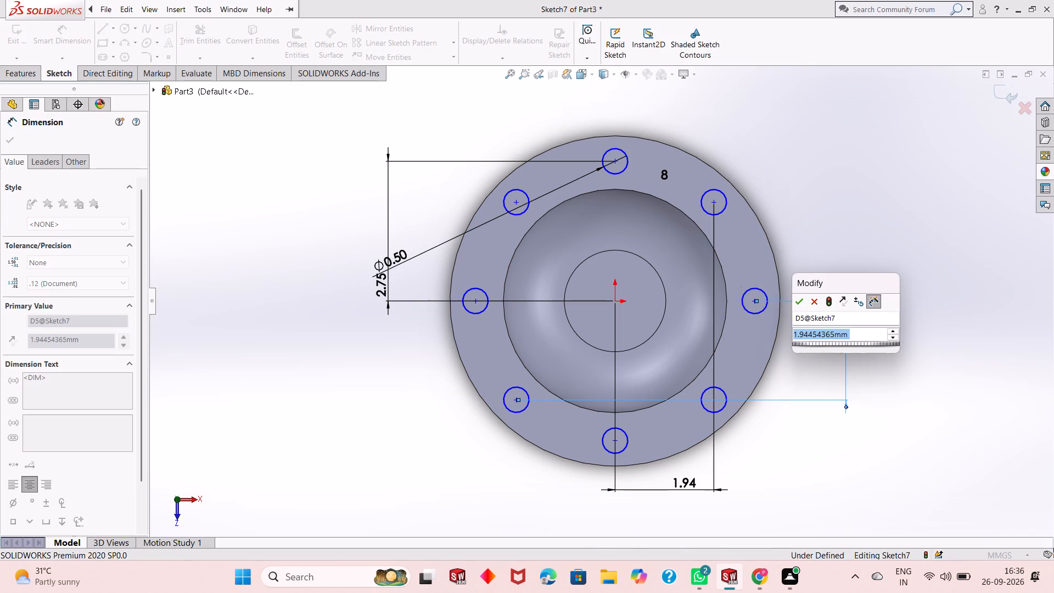
click(797, 303)
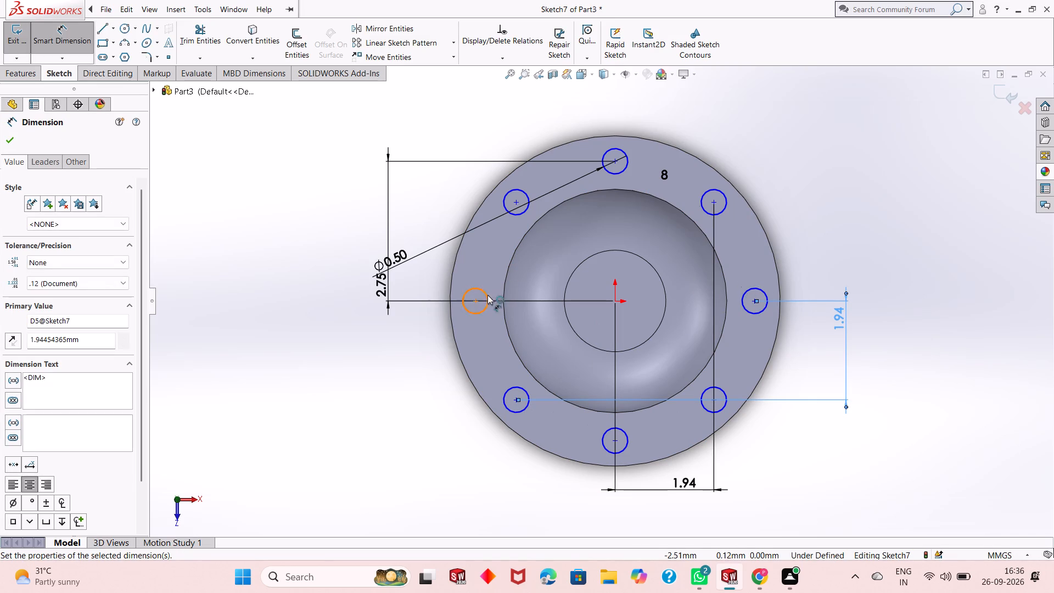
Dimension the horizontal distance between the centres of the leftmost and upper-left small circles, and finish dimensioning.
click(475, 301)
click(515, 202)
click(496, 384)
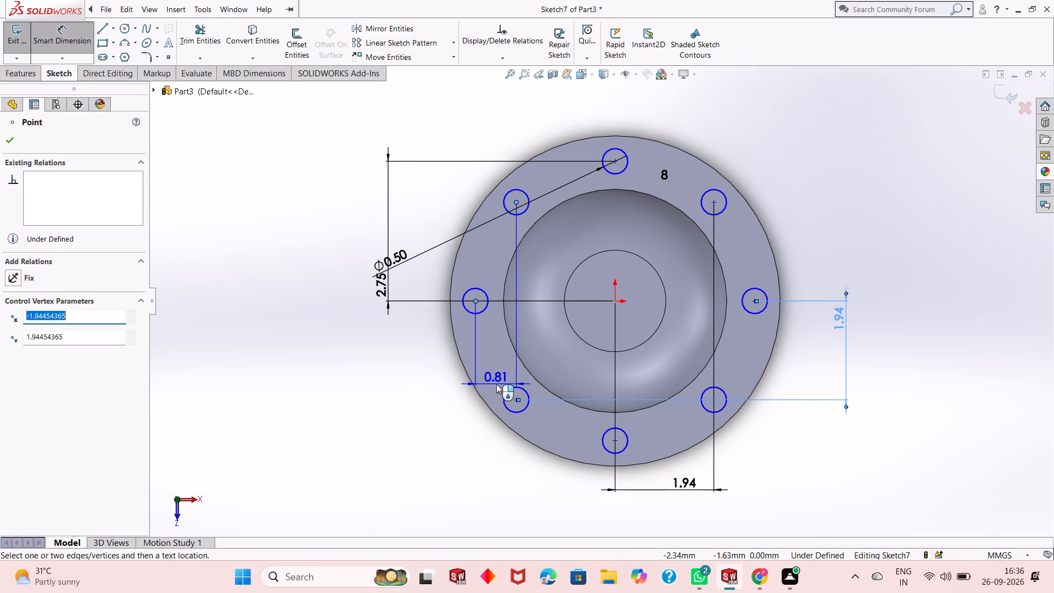
click(452, 366)
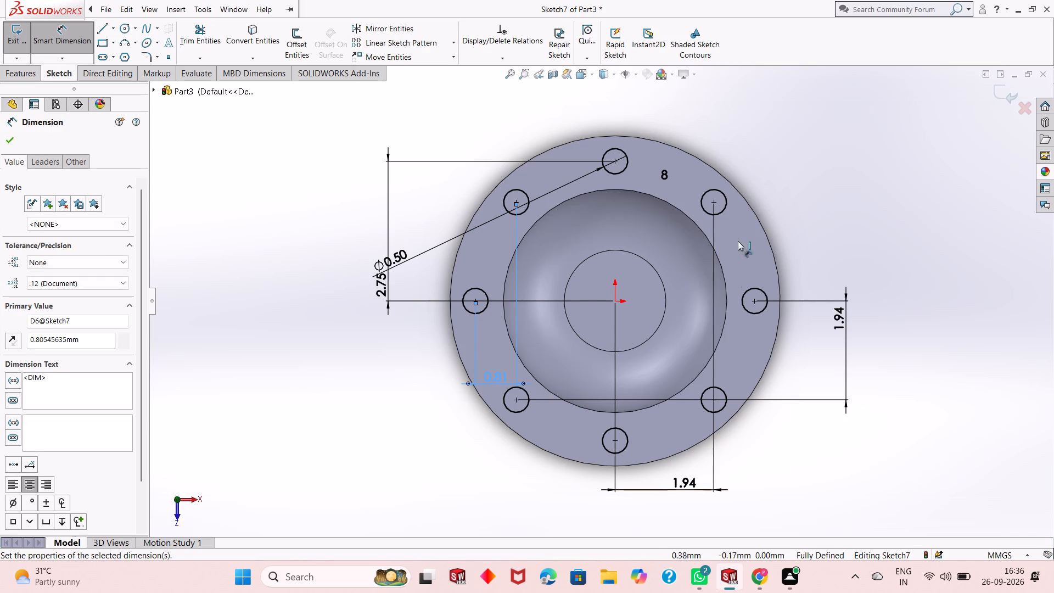
right_click(796, 198)
click(822, 234)
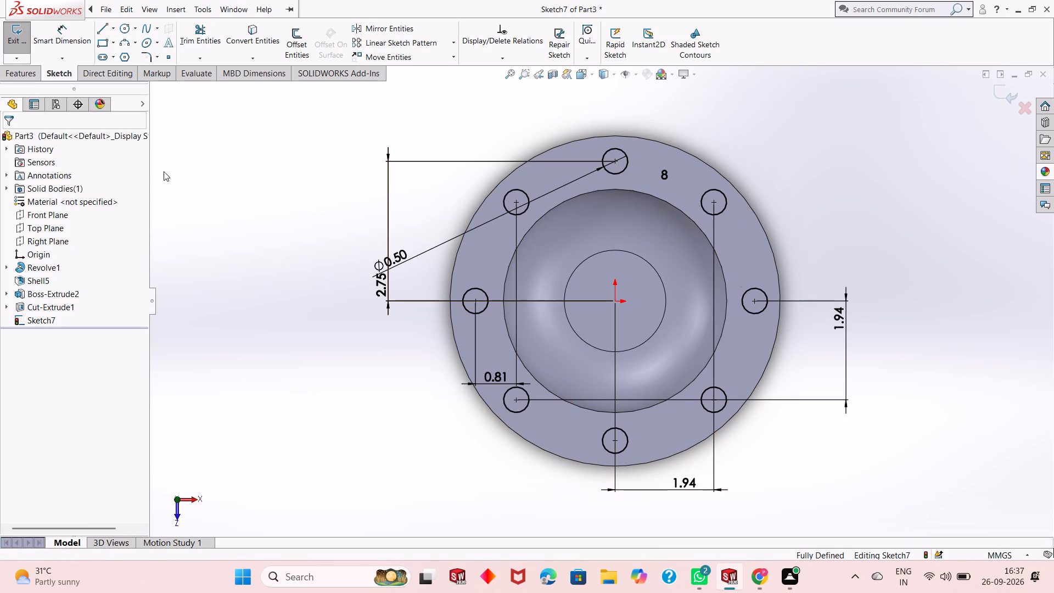
Cut-extrude the eight 0.50 mm circles blind to 0.50 mm deep through the rim flange.
click(20, 71)
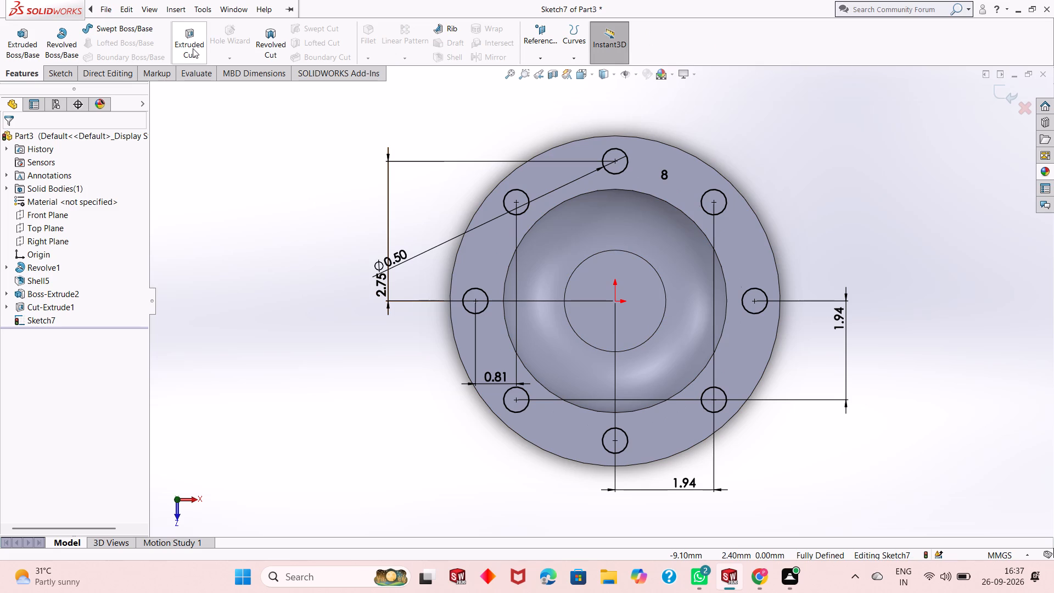
click(192, 49)
middle_drag(625, 383, 665, 234)
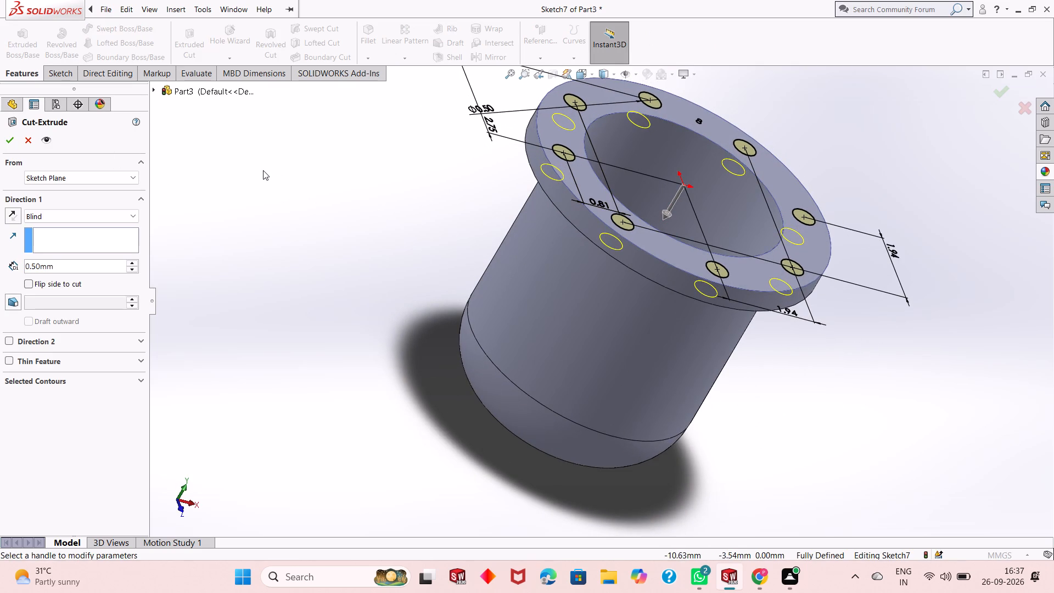
click(10, 143)
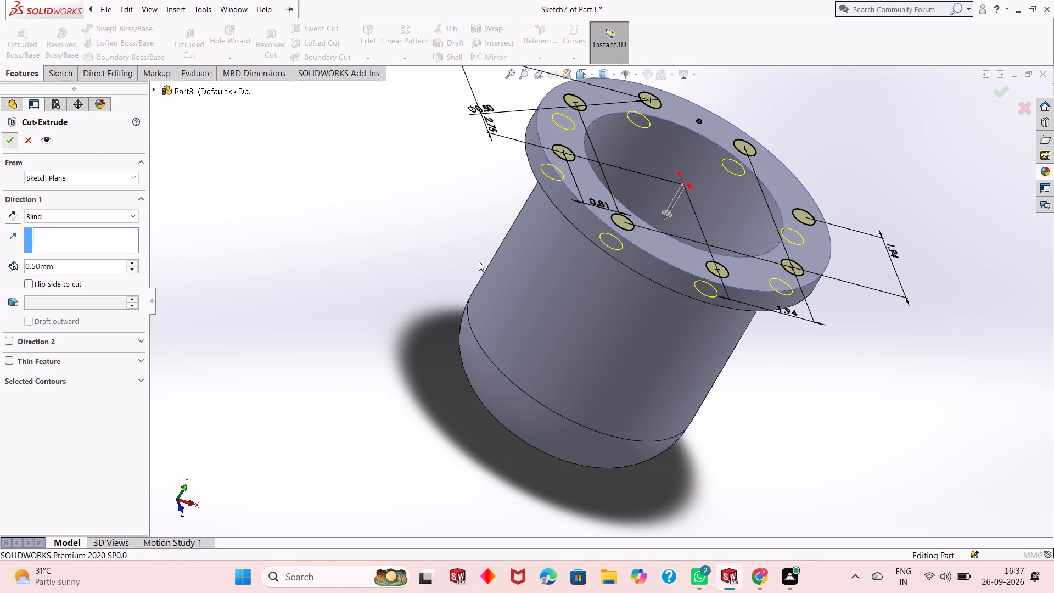
click(448, 234)
middle_drag(535, 208, 502, 283)
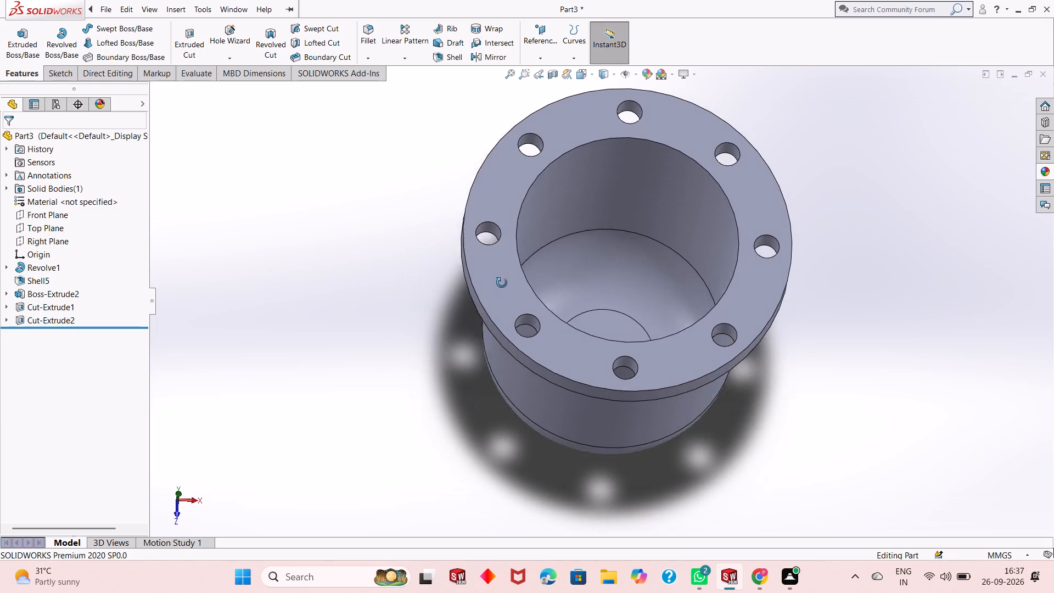
Examine the flange, its eight holes and the cup body from above, the side and below.
middle_drag(502, 283, 506, 269)
scroll(506, 268, up, 2)
middle_drag(720, 371, 727, 266)
scroll(724, 304, up, 1)
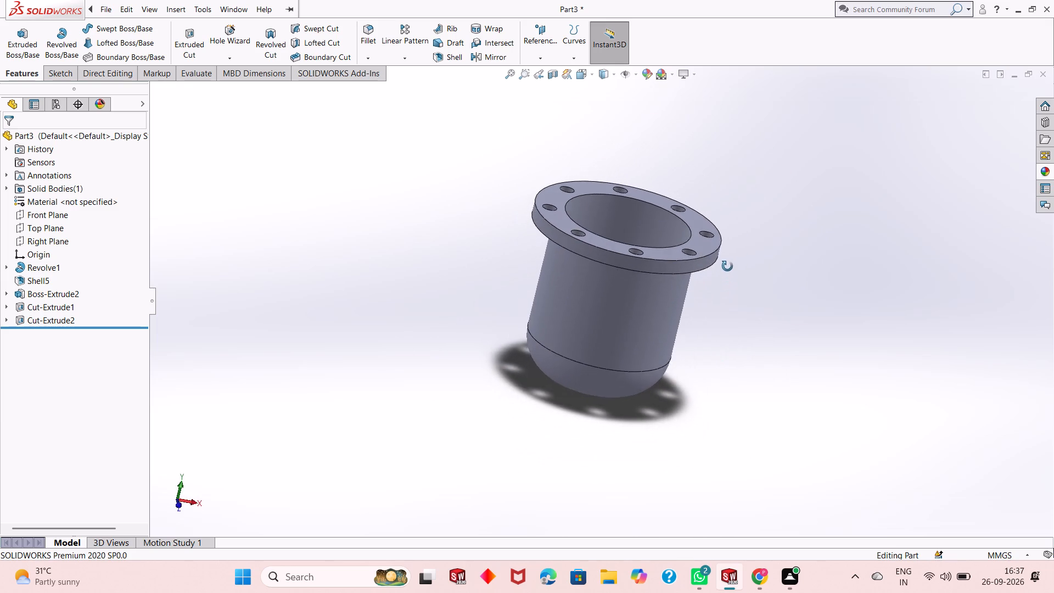
middle_drag(727, 266, 717, 277)
scroll(702, 249, down, 2)
scroll(711, 279, up, 2)
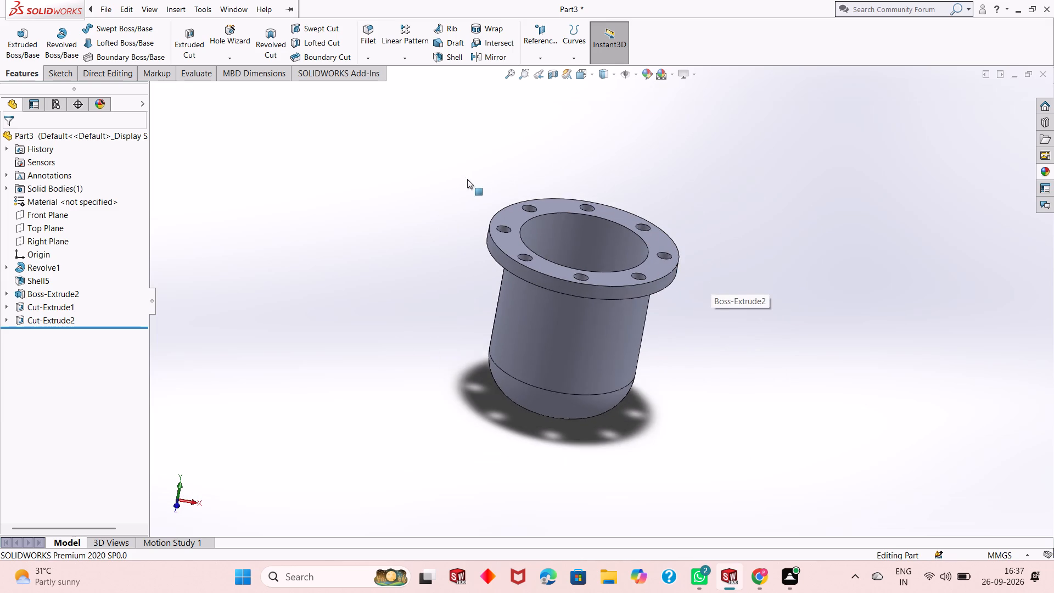
scroll(470, 182, down, 1)
scroll(607, 256, up, 1)
scroll(696, 244, down, 2)
scroll(572, 311, up, 1)
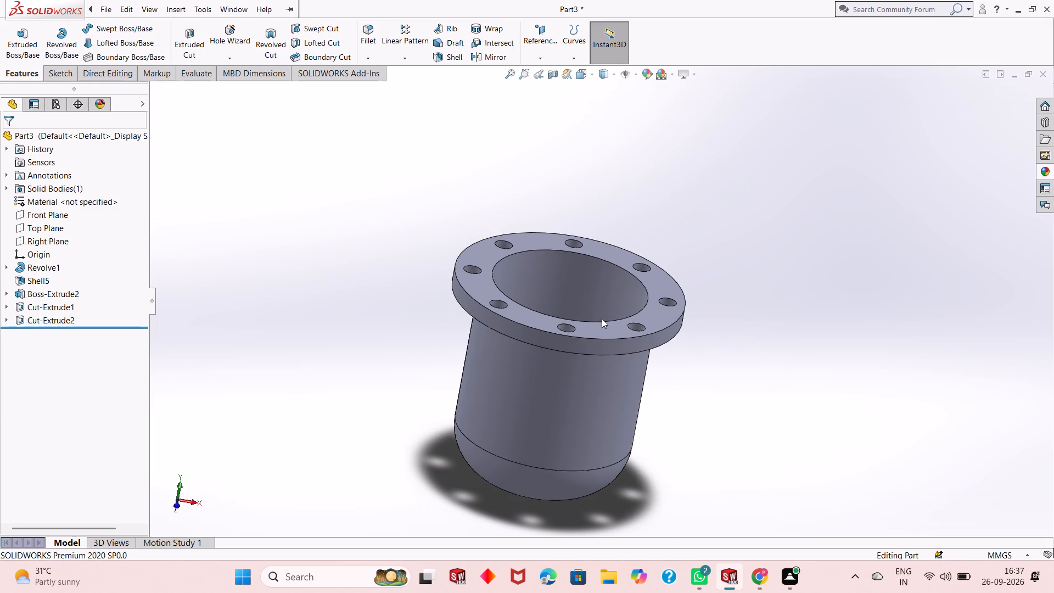
middle_drag(654, 376, 641, 281)
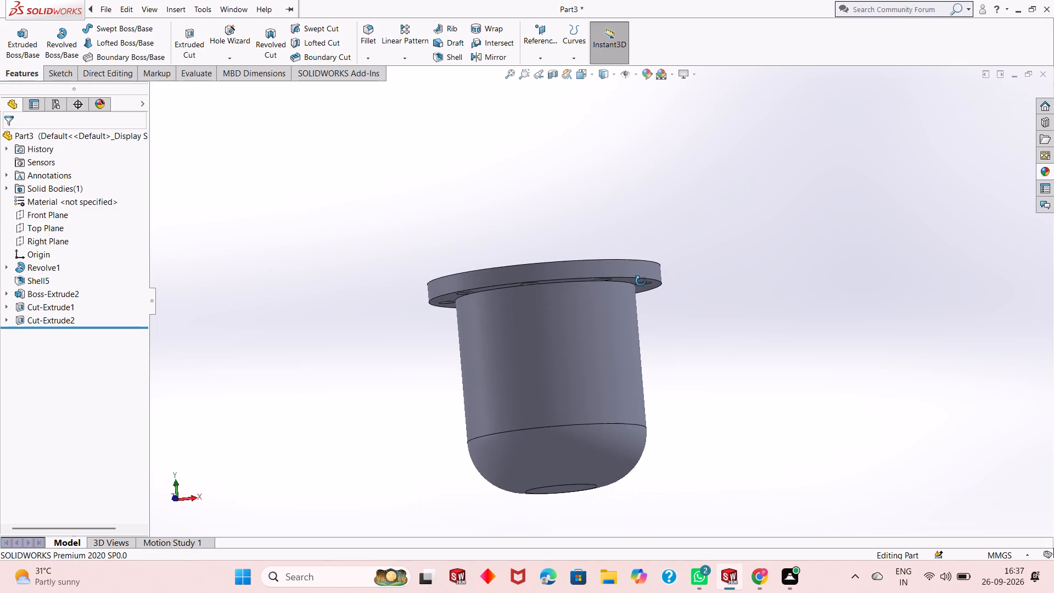
middle_drag(641, 281, 634, 181)
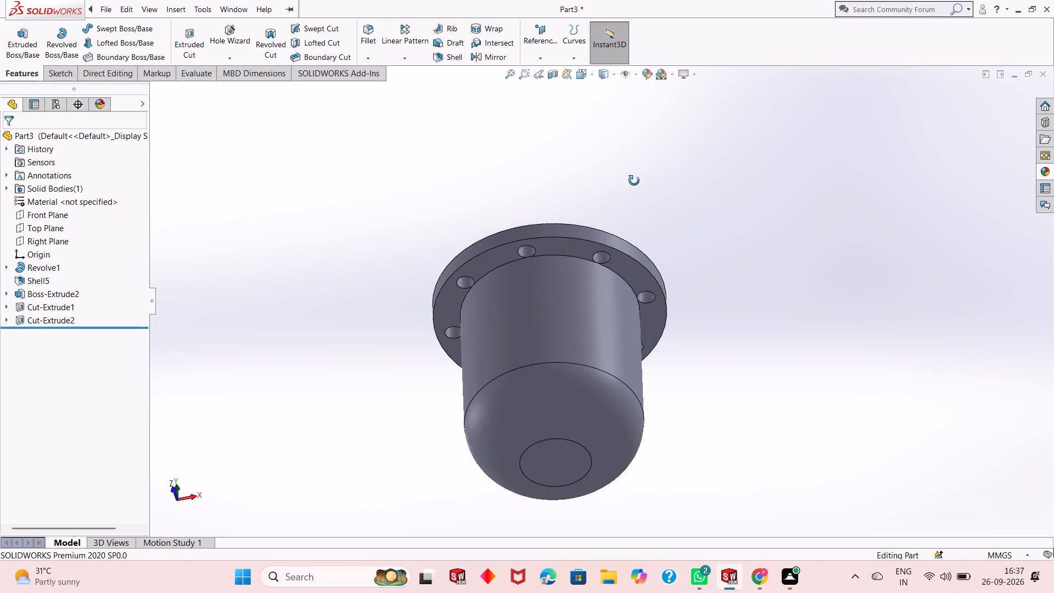
middle_drag(634, 181, 642, 418)
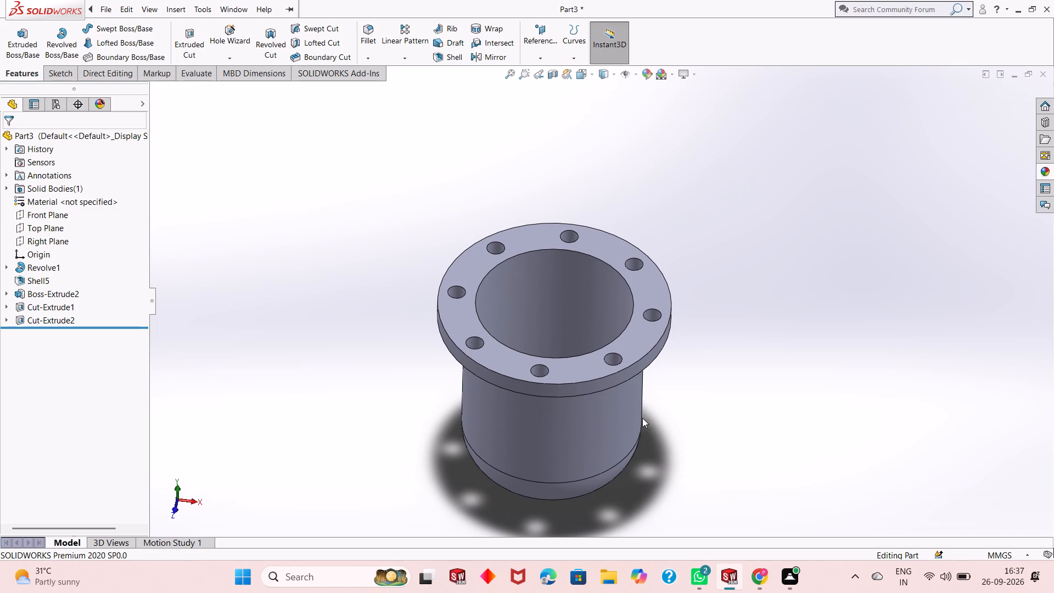
middle_drag(643, 419, 660, 368)
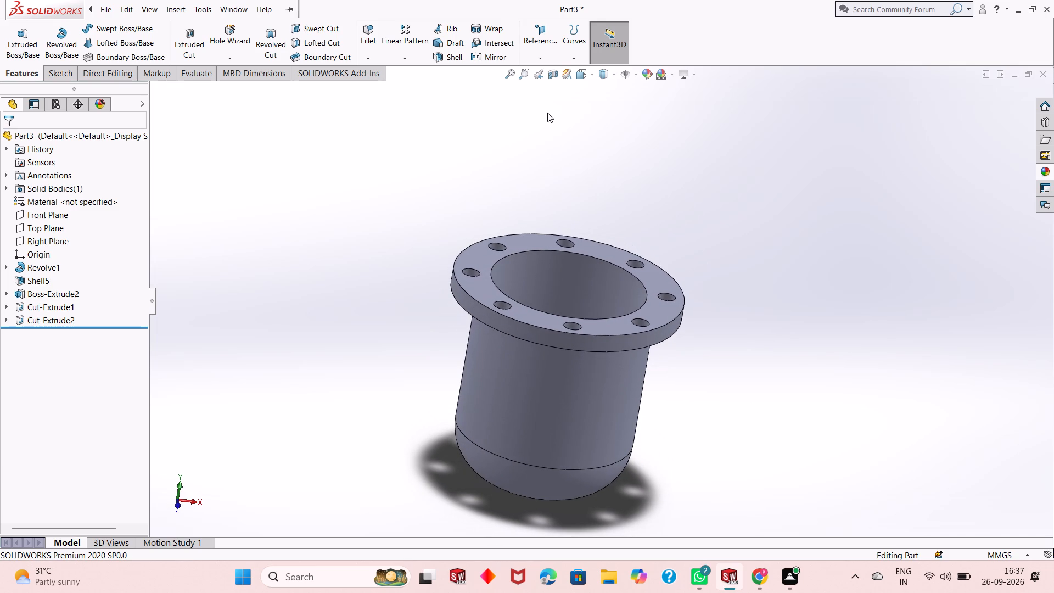
Define a reference plane from the Front Plane with an offset distance of 5 mm.
click(532, 54)
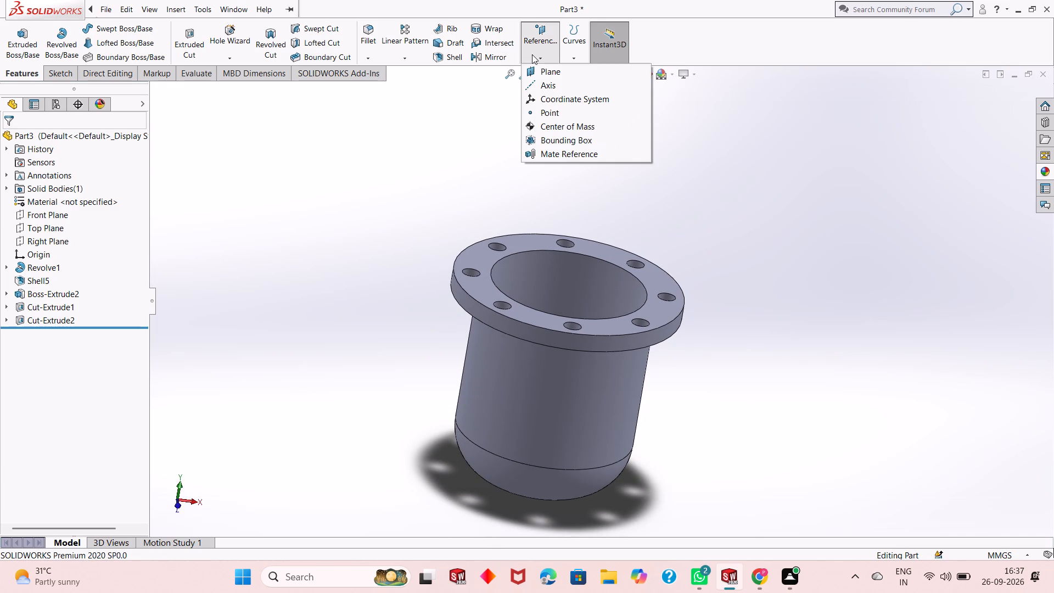
click(540, 66)
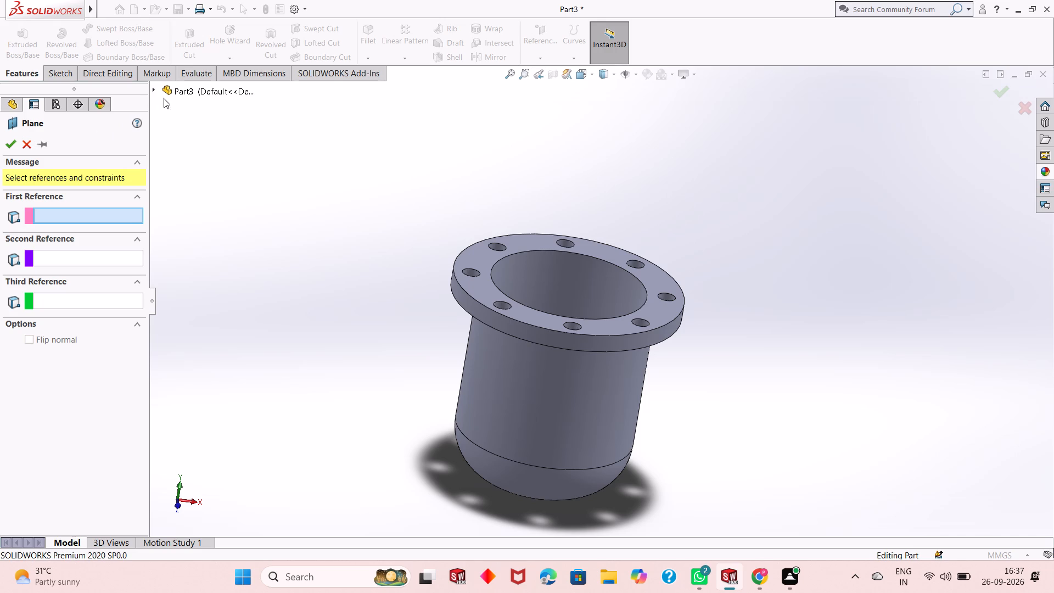
click(155, 87)
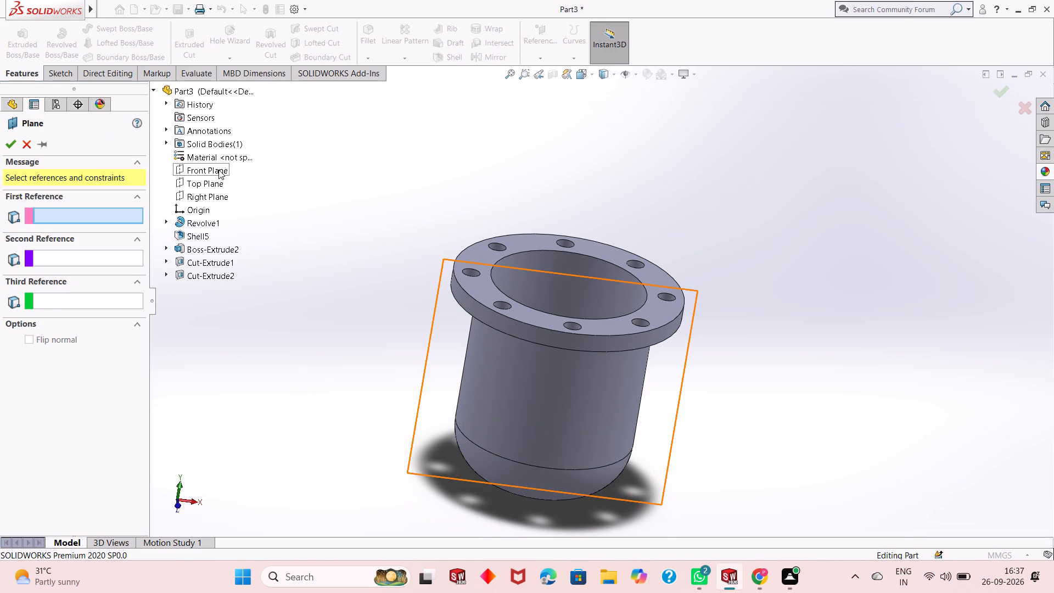
click(218, 170)
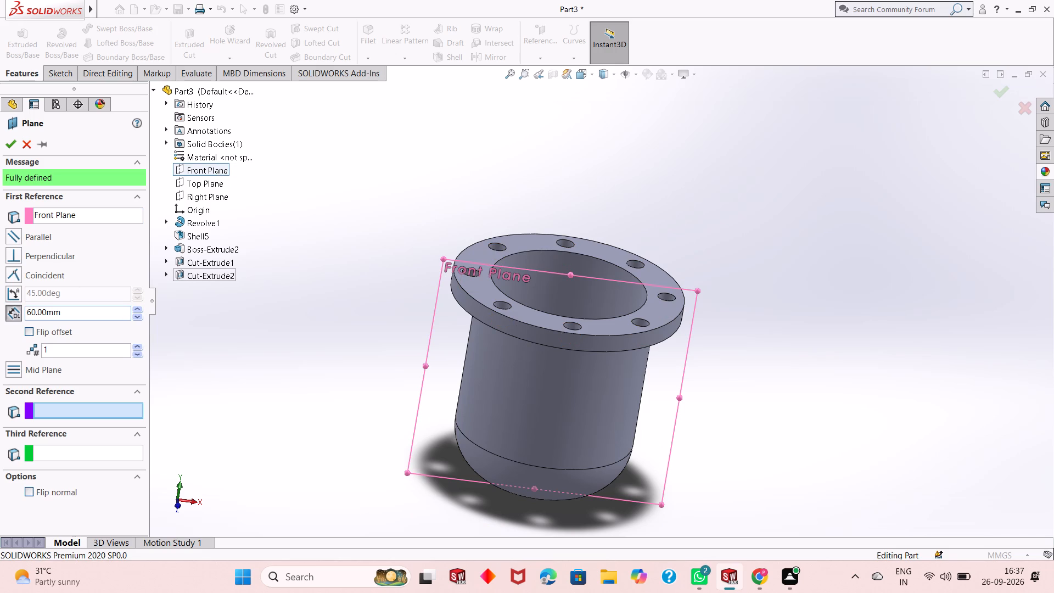
double_click(76, 309)
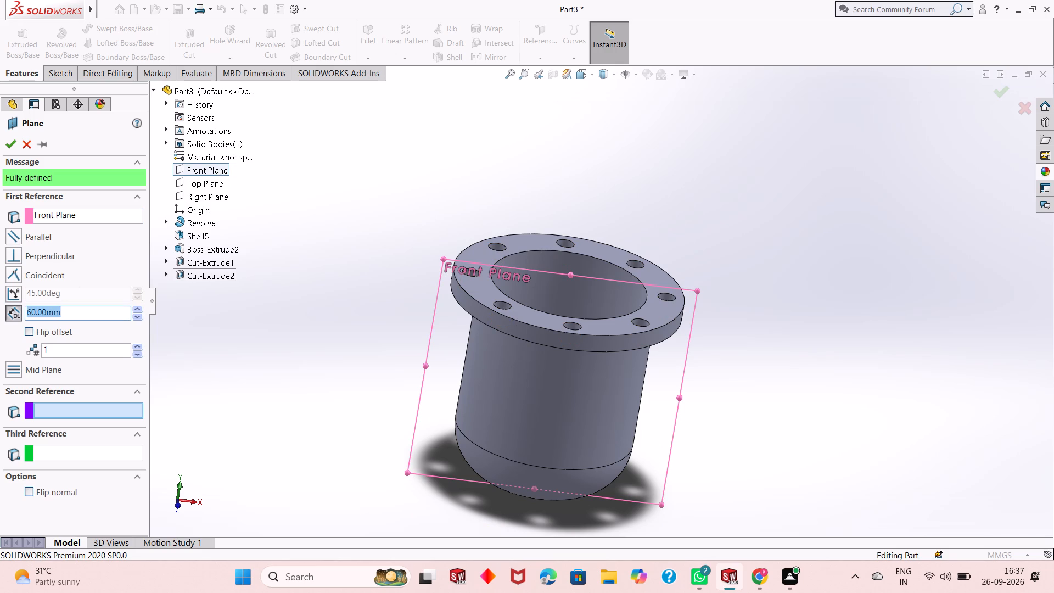
key(5)
key(Return)
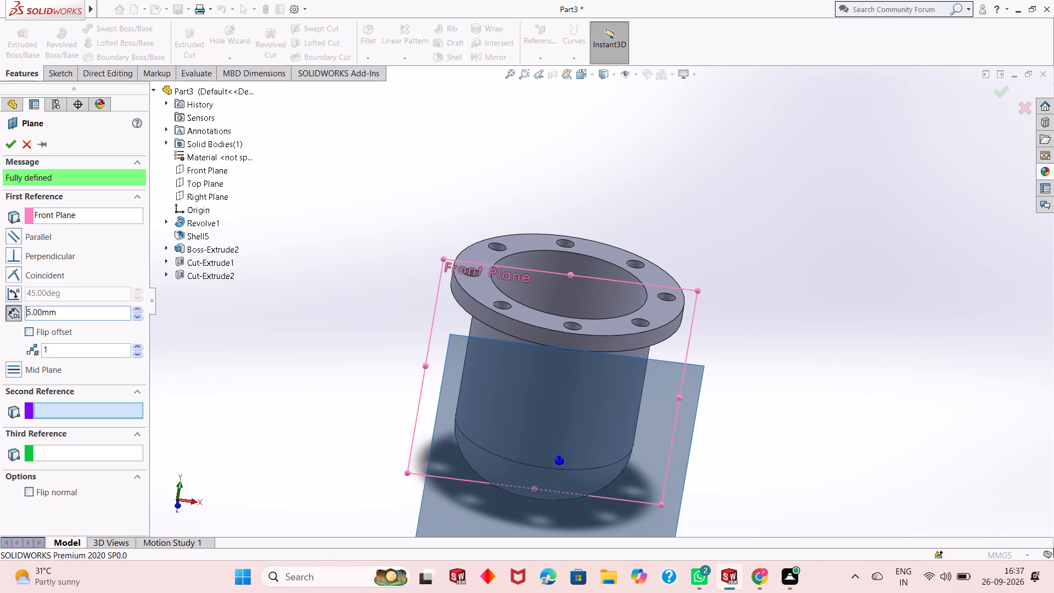
scroll(420, 356, up, 2)
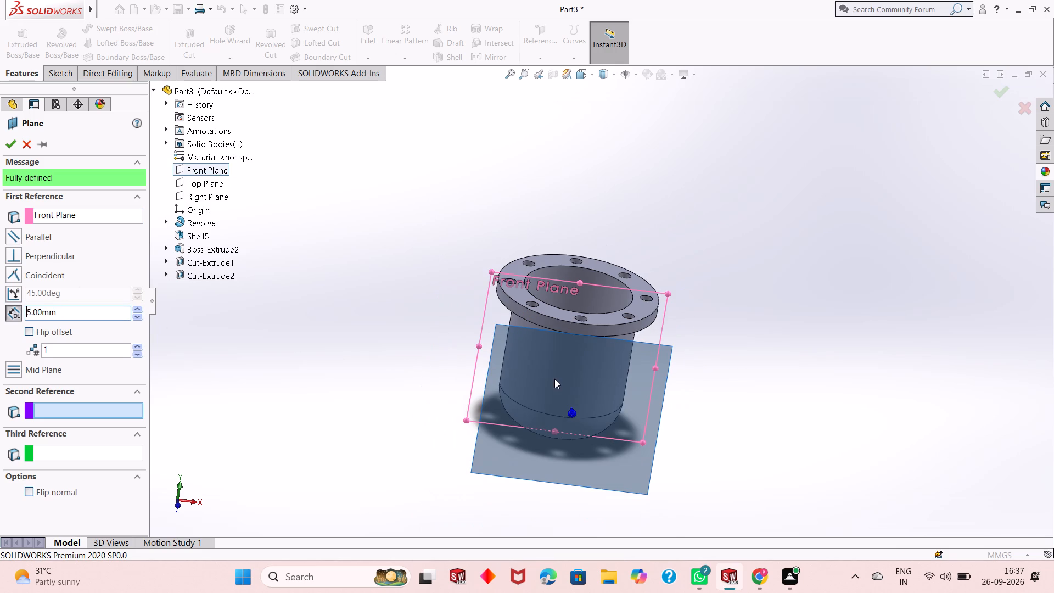
middle_drag(554, 349, 661, 356)
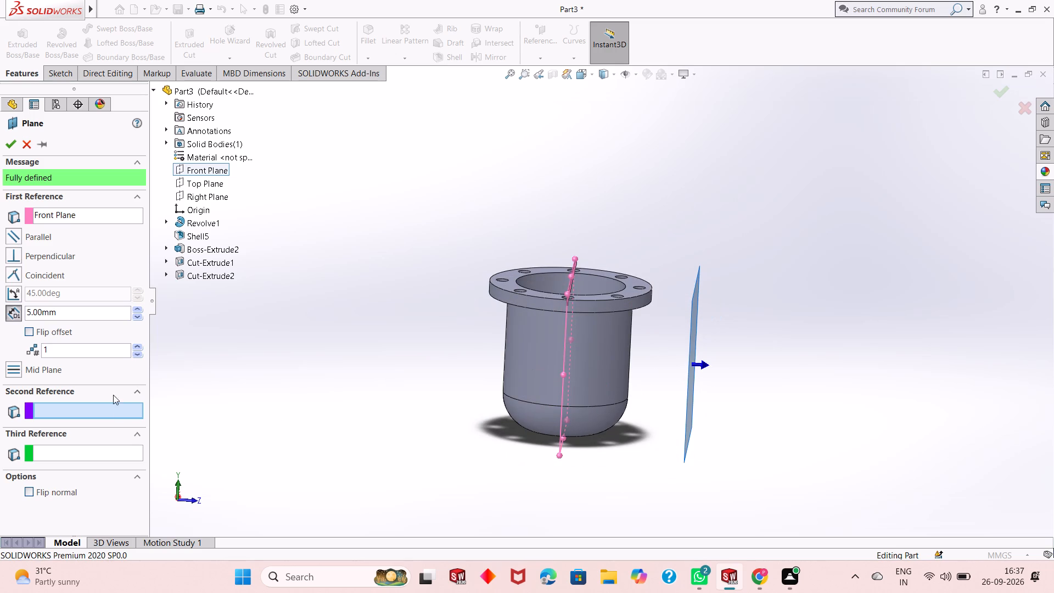
Set the reference plane's offset from the Front Plane to 3.50 mm and create the plane.
double_click(52, 311)
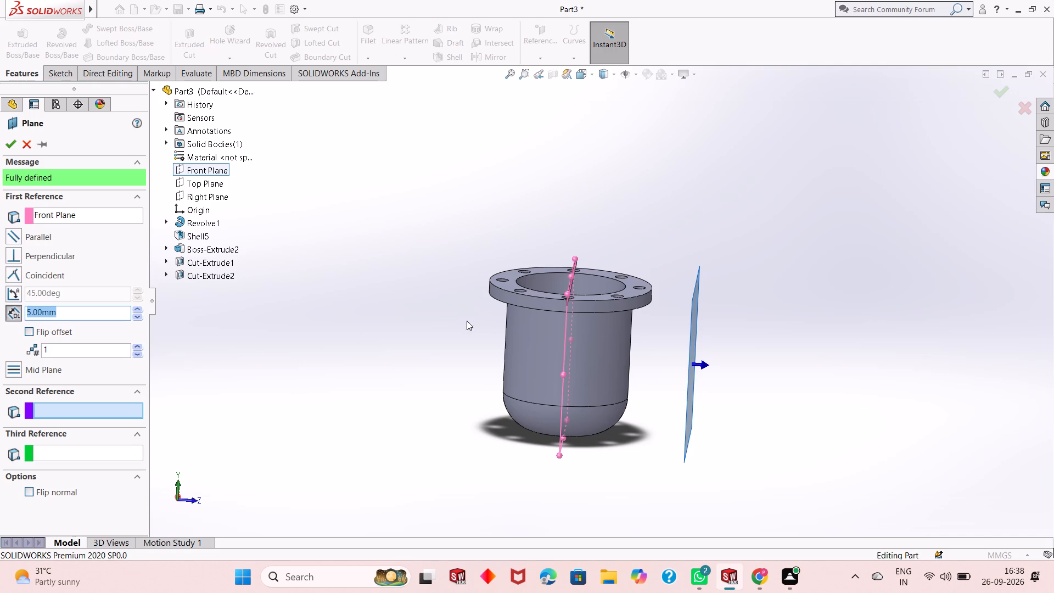
scroll(471, 324, down, 1)
scroll(544, 349, down, 3)
scroll(511, 343, up, 3)
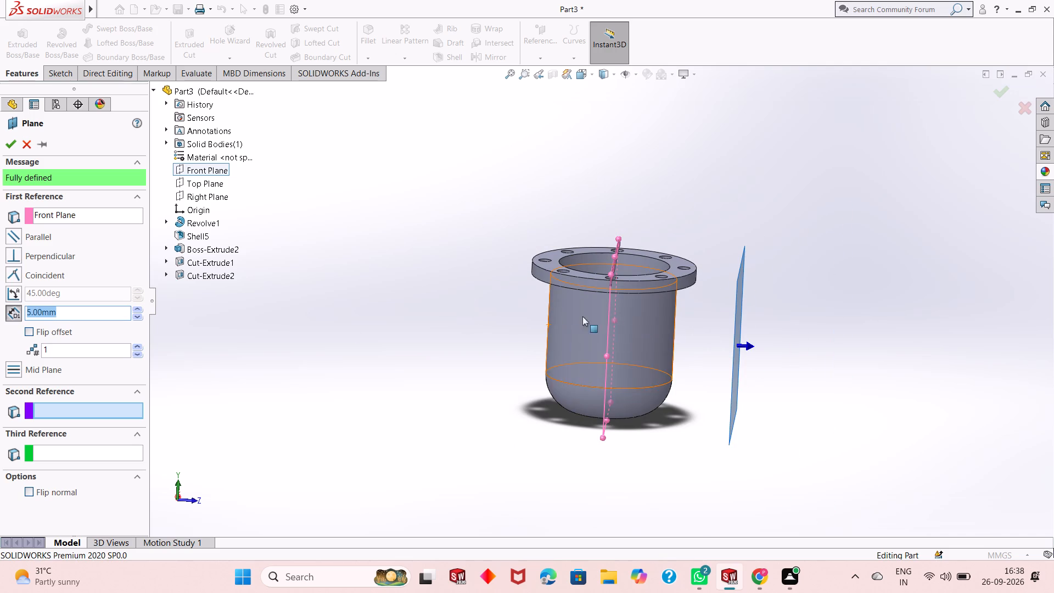
scroll(750, 332, down, 1)
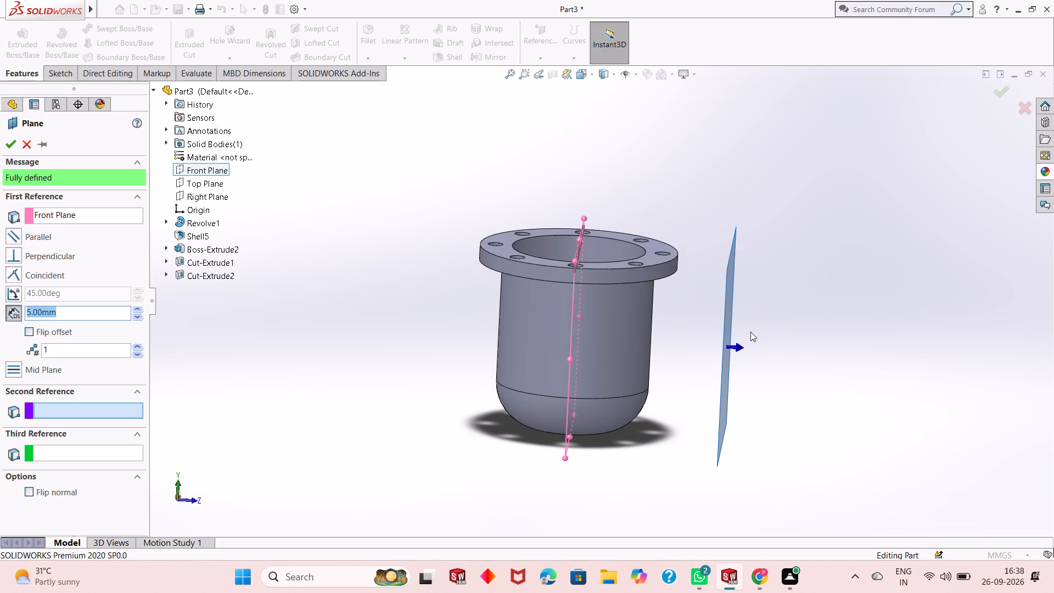
scroll(750, 332, down, 1)
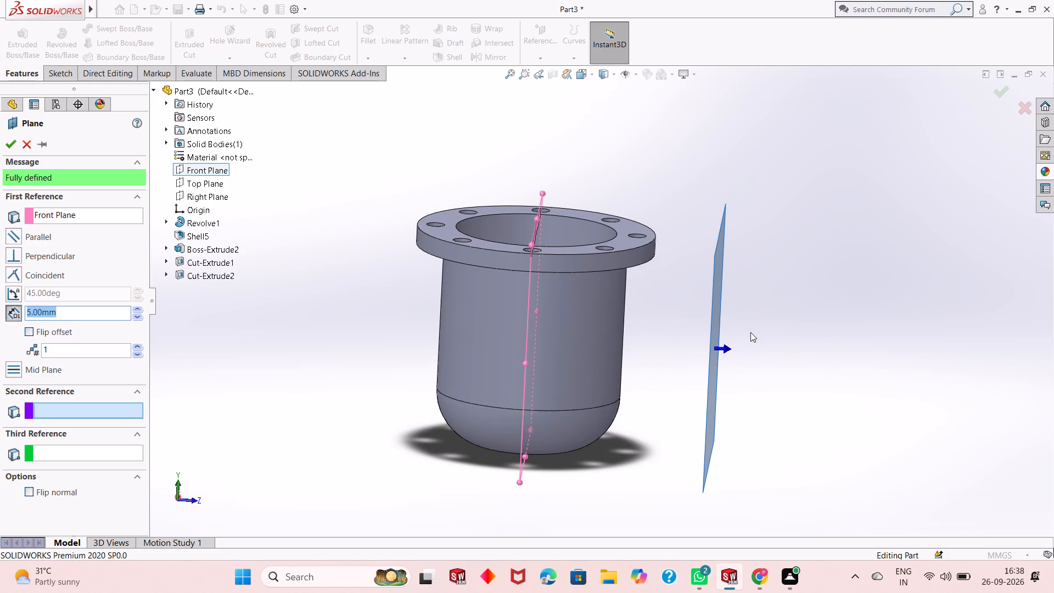
scroll(750, 332, down, 1)
scroll(750, 332, up, 1)
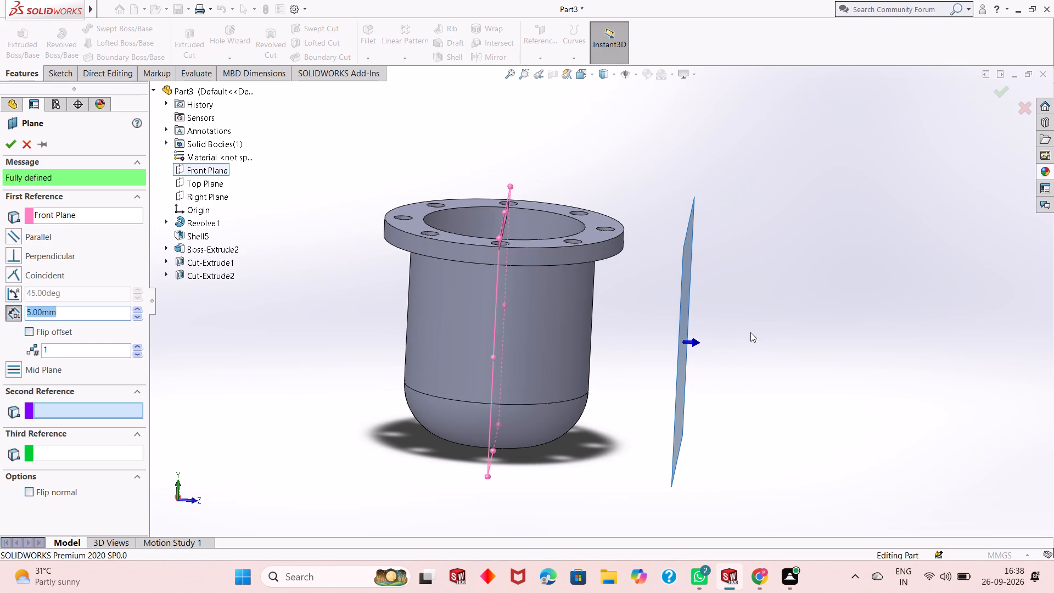
scroll(750, 332, down, 1)
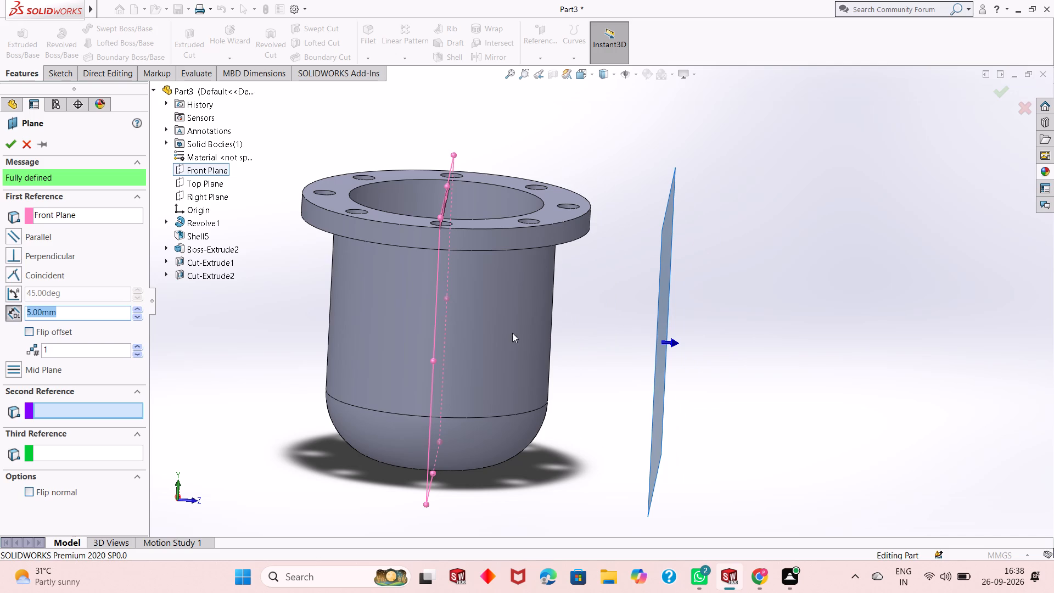
text(3.50)
key(Return)
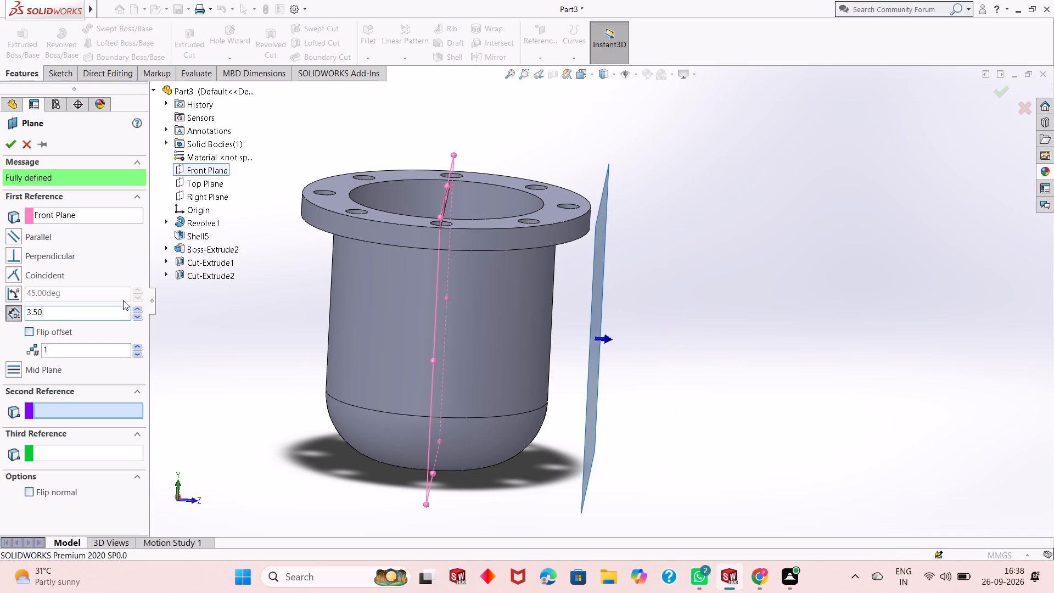
click(8, 139)
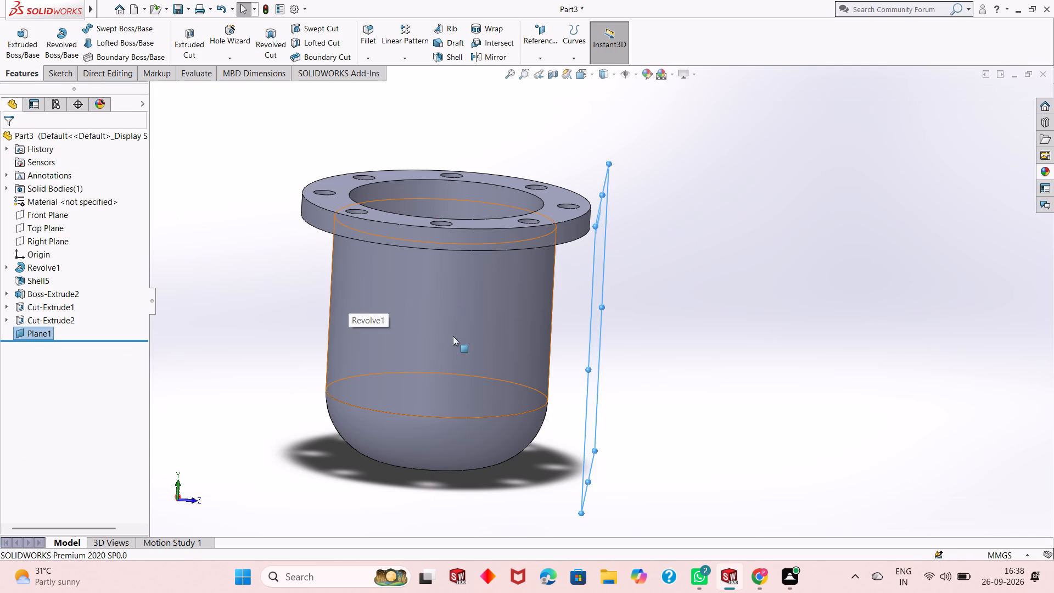
Sketch a circle about 1.35 mm in diameter on the new offset plane, centred about 4.17 mm directly above the origin.
middle_drag(655, 383, 636, 384)
right_click(618, 265)
click(648, 253)
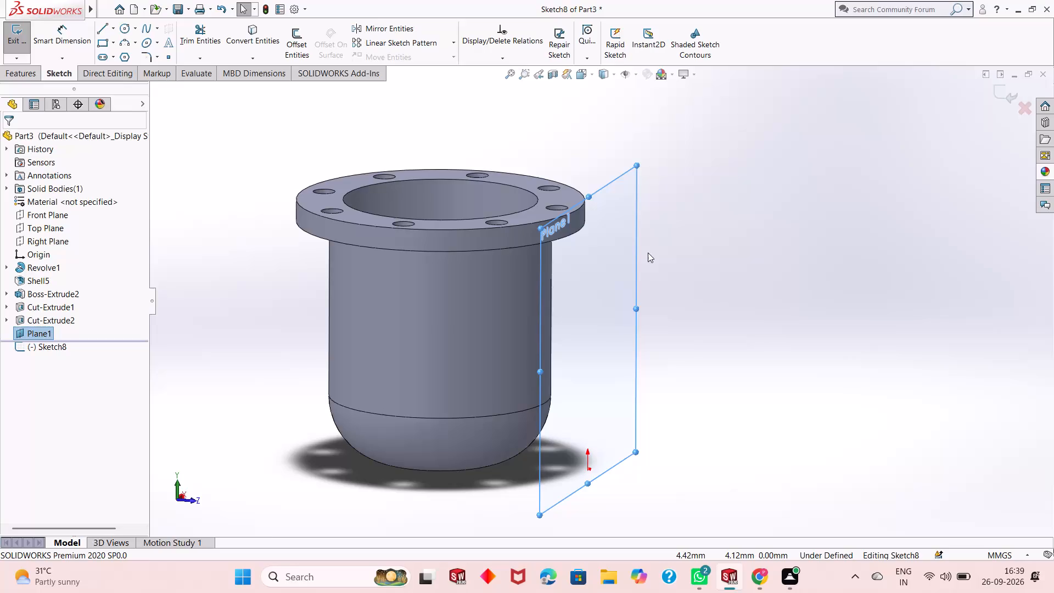
key(ctrl+8)
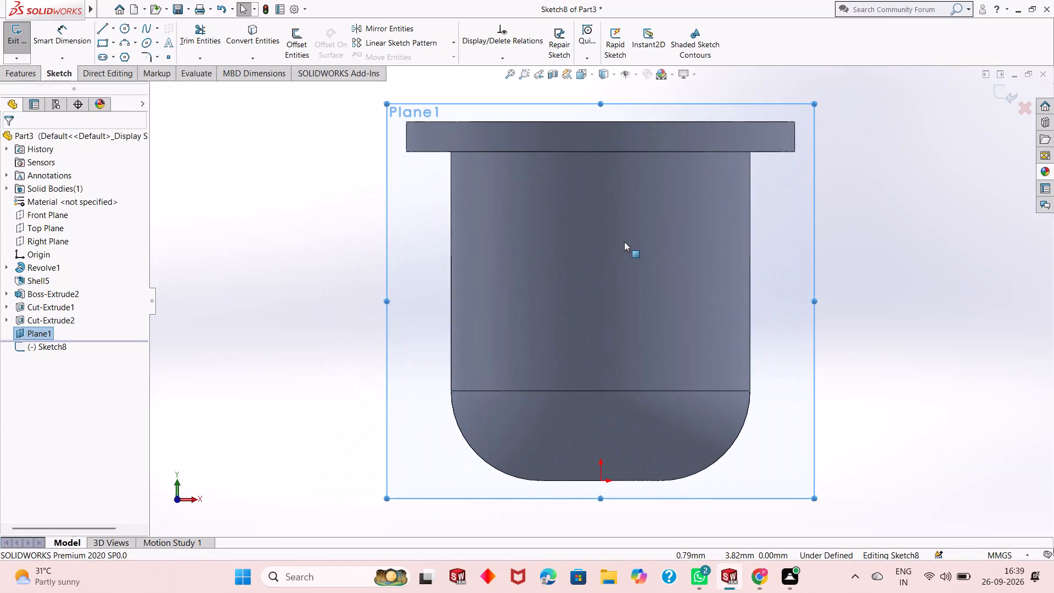
scroll(621, 242, up, 2)
right_click(811, 196)
click(798, 205)
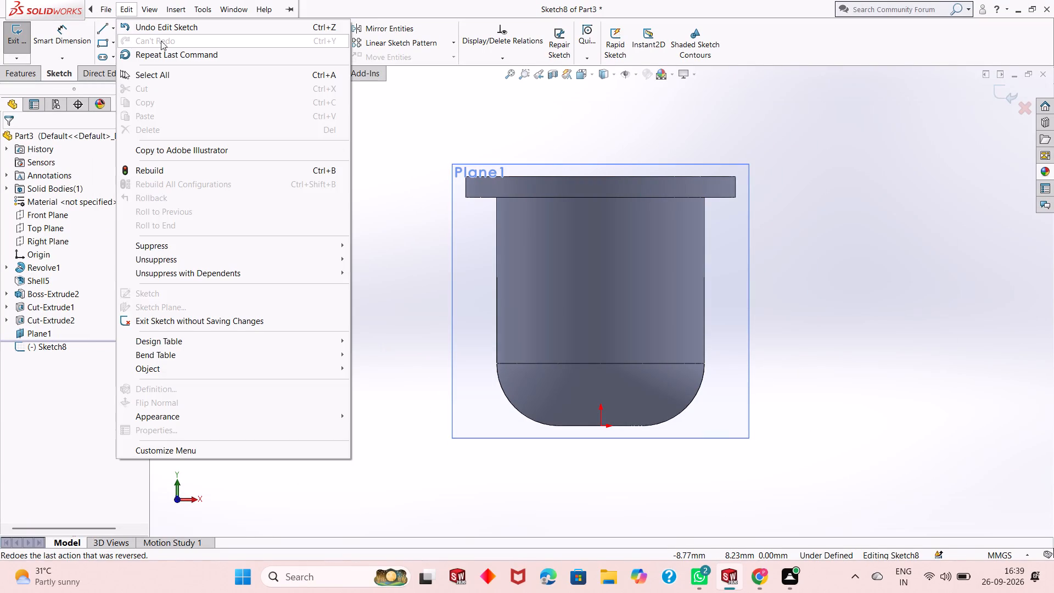
click(386, 144)
click(122, 30)
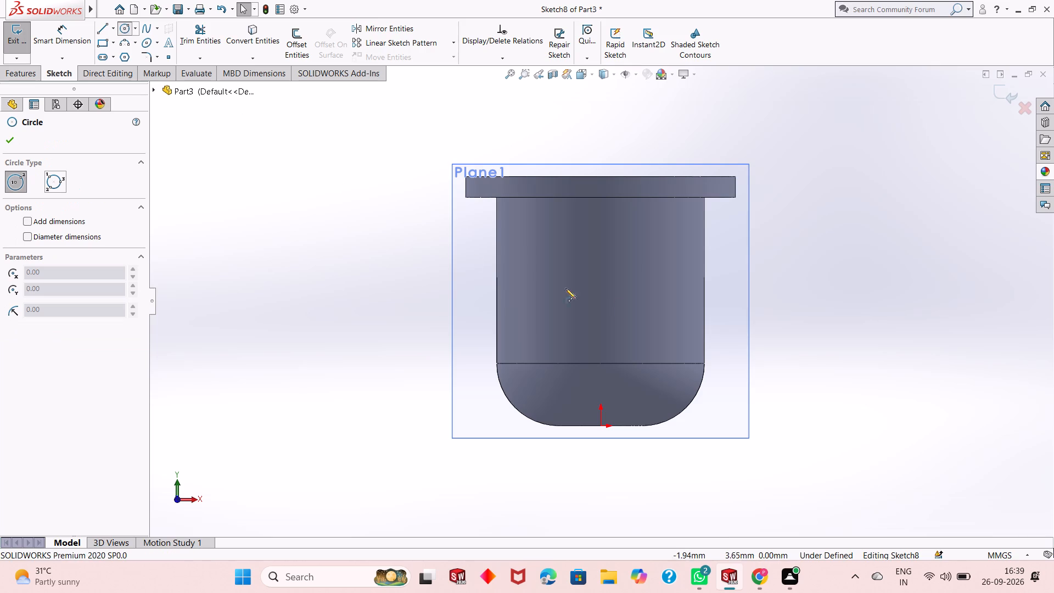
click(598, 253)
click(599, 281)
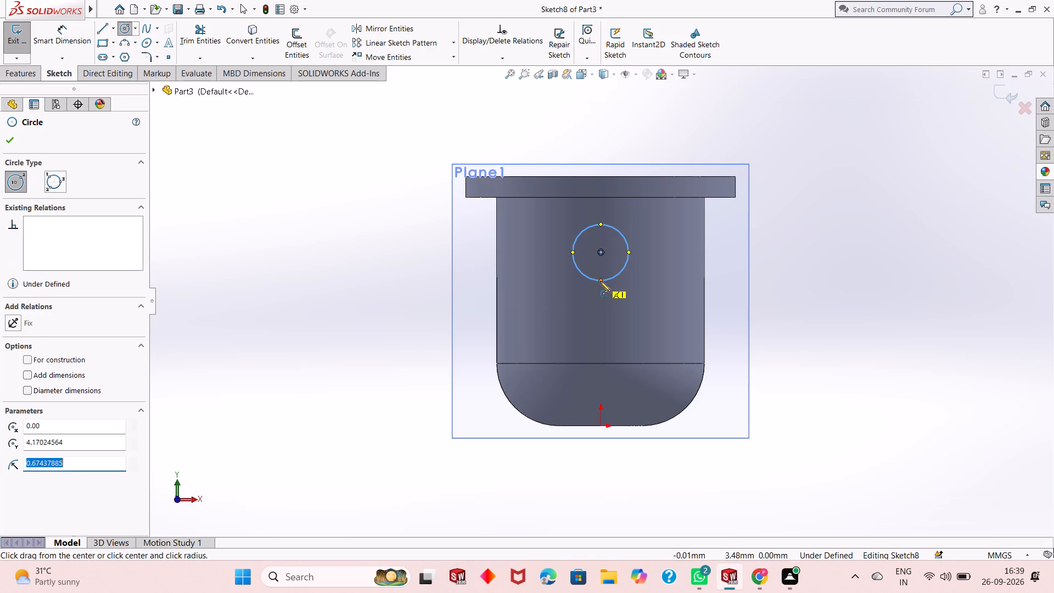
right_click(310, 259)
click(319, 268)
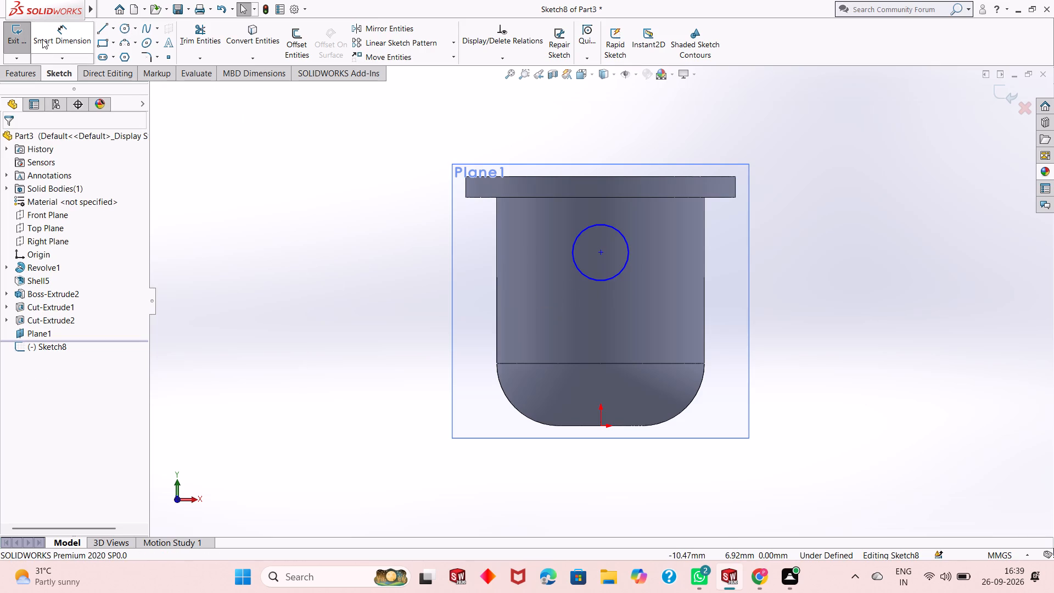
Dimension the circle's diameter as 2 mm.
click(48, 39)
drag(615, 276, 566, 298)
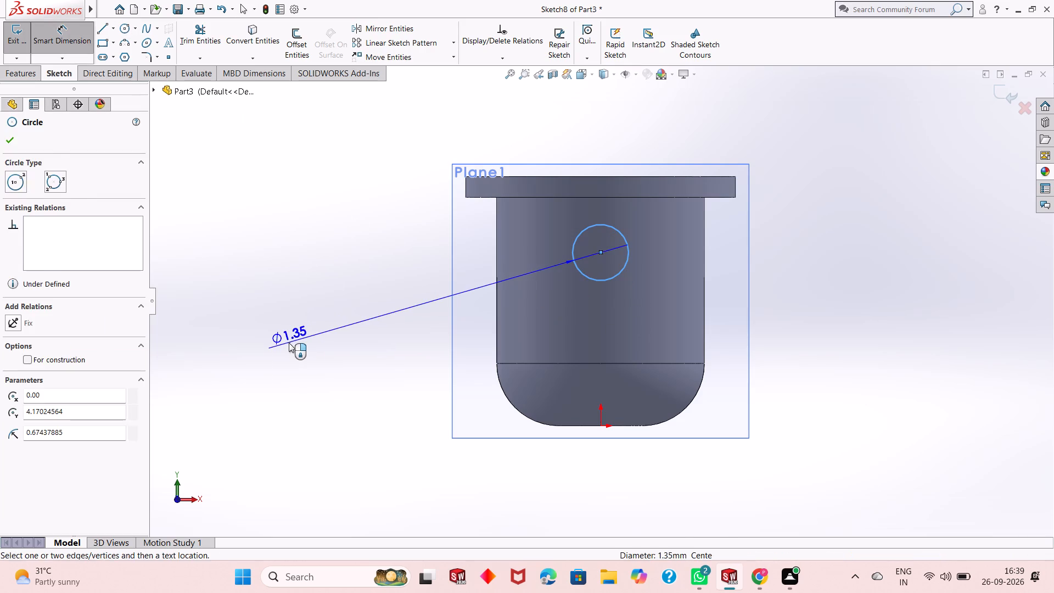
click(289, 343)
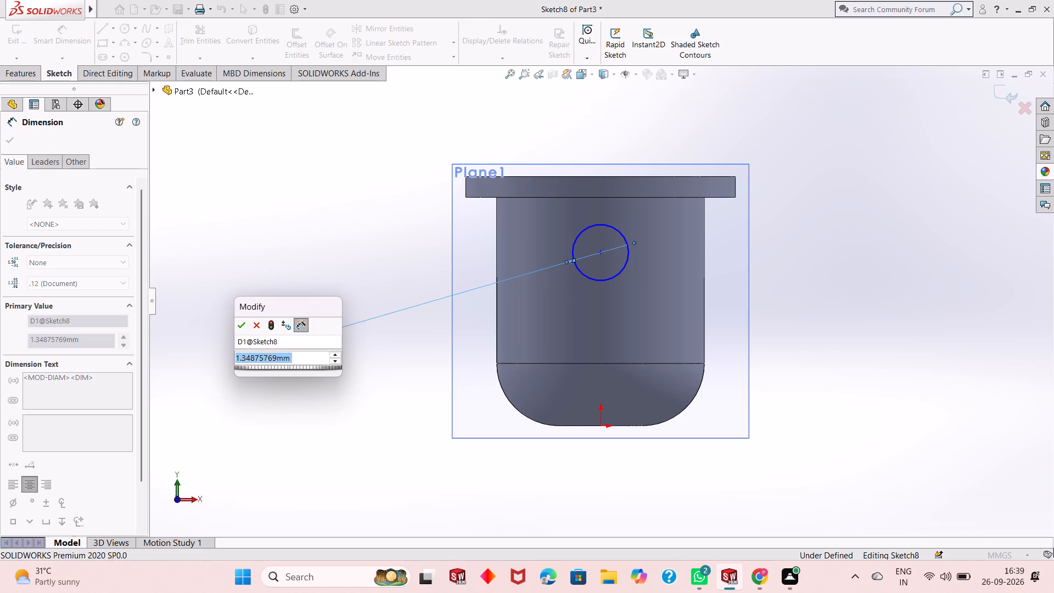
key(2)
key(Return)
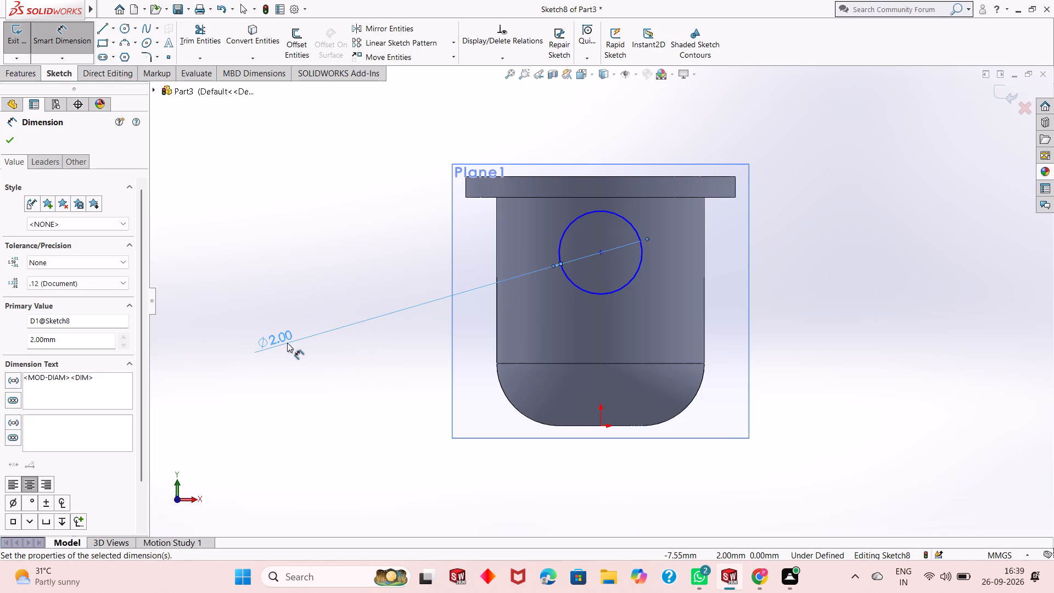
Dimension the horizontal distance from the circle's centre to the flange's upper outer corner on the positive X side.
click(599, 254)
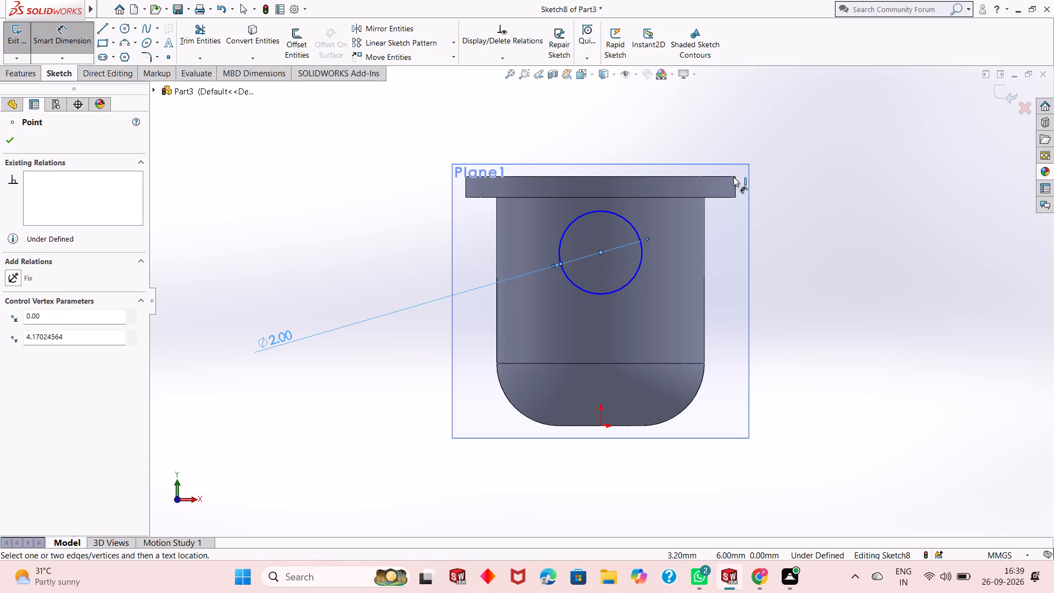
click(736, 176)
click(722, 116)
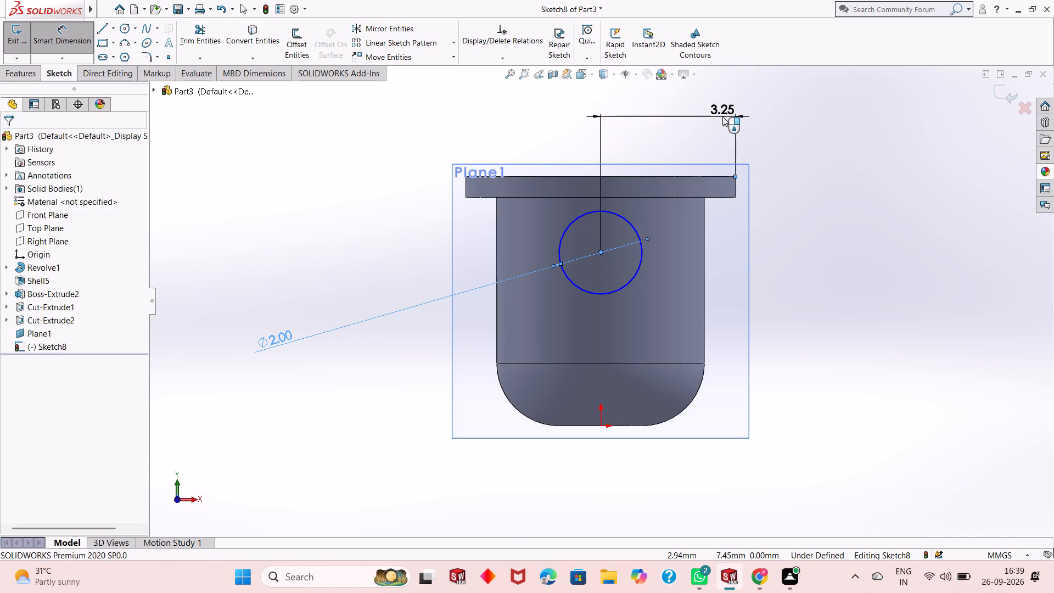
click(678, 96)
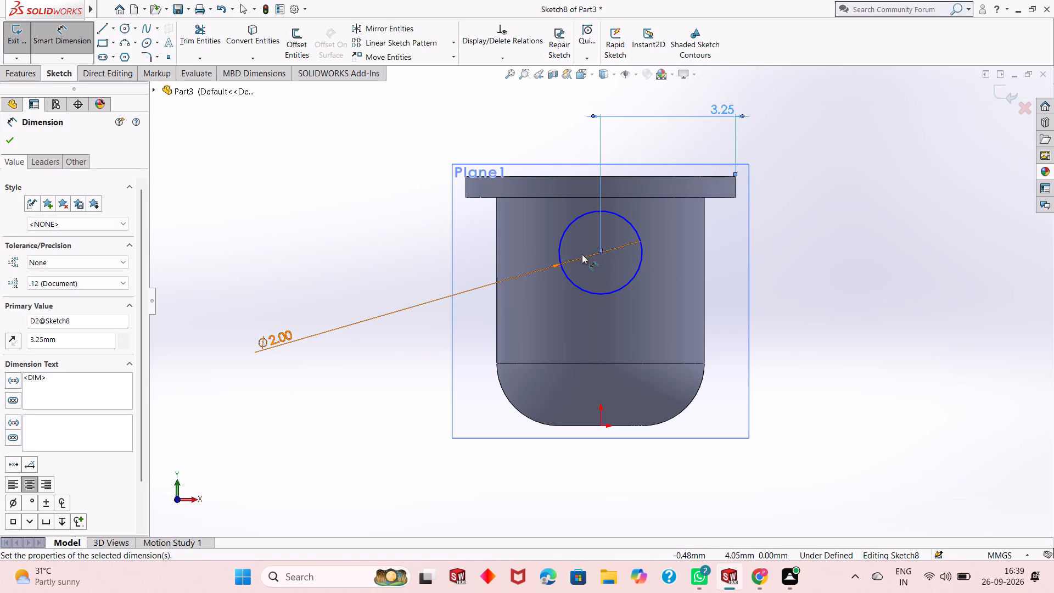
Dimension the vertical distance from the circle's centre to the origin as 3.50 mm.
click(598, 254)
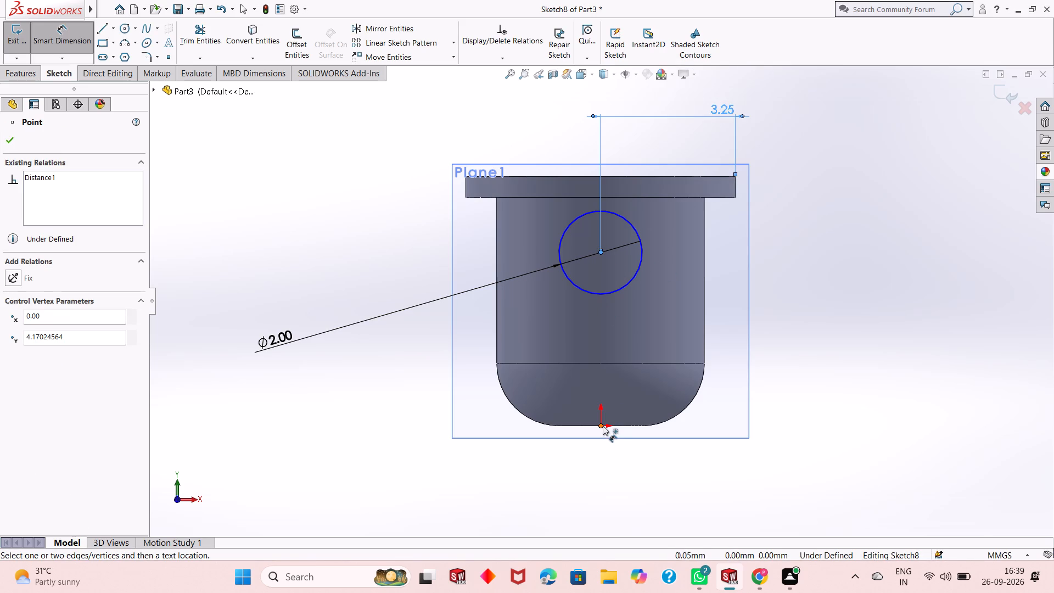
click(603, 424)
click(800, 404)
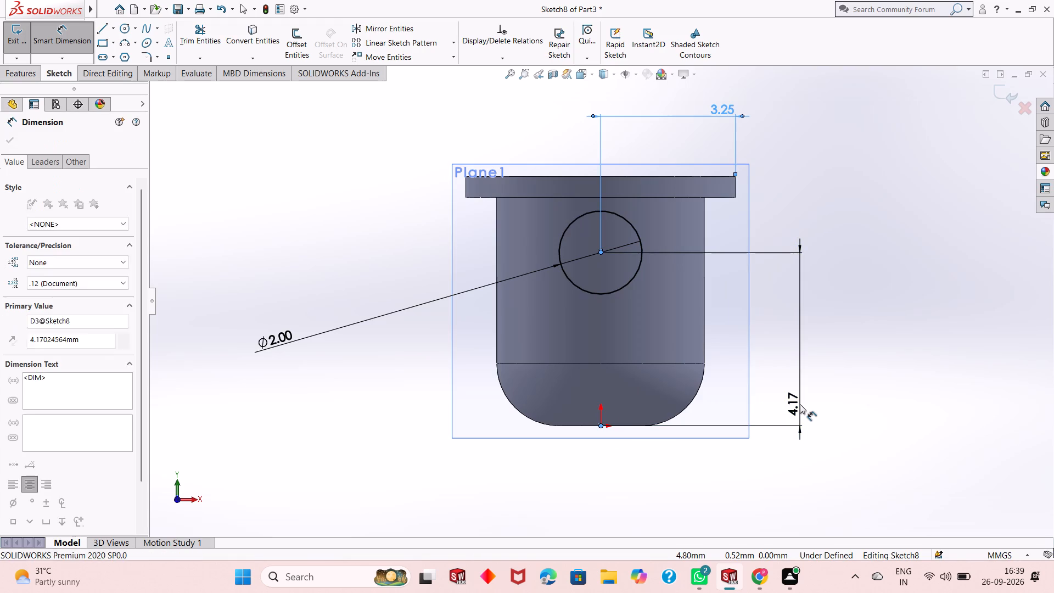
text(3.50)
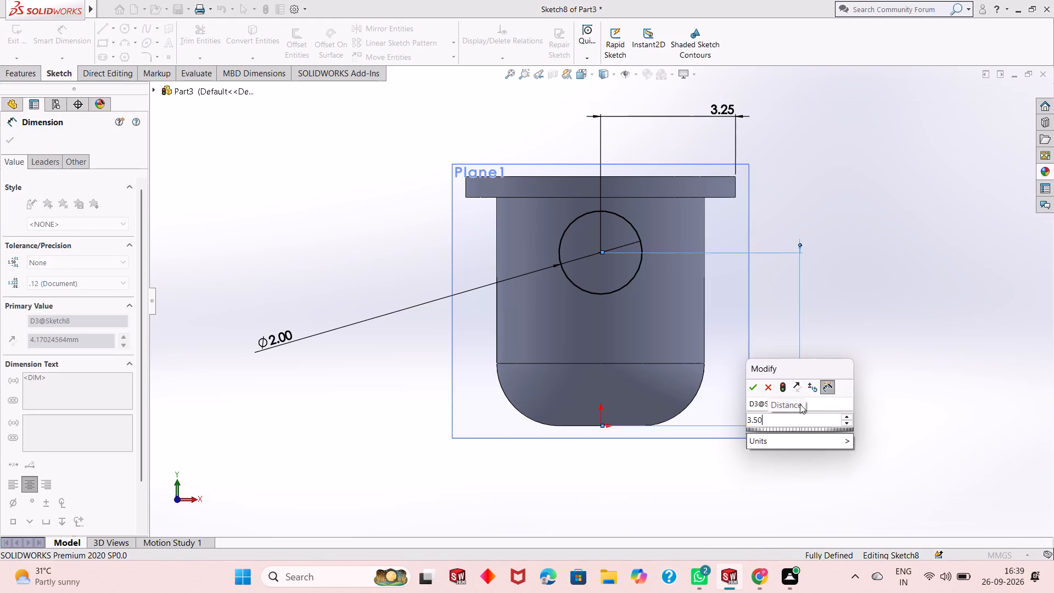
key(Return)
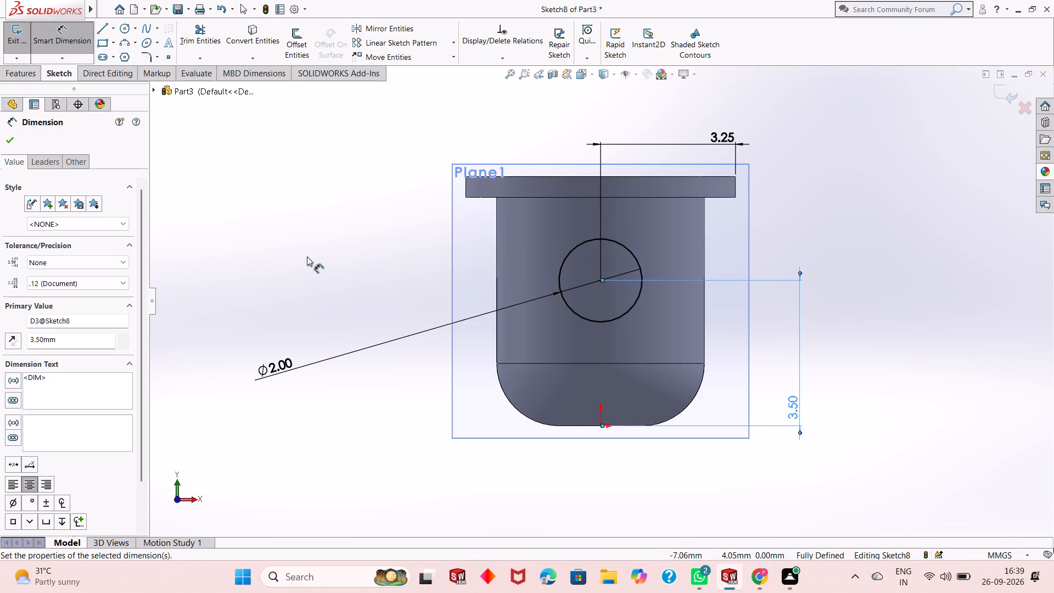
right_click(307, 256)
click(326, 291)
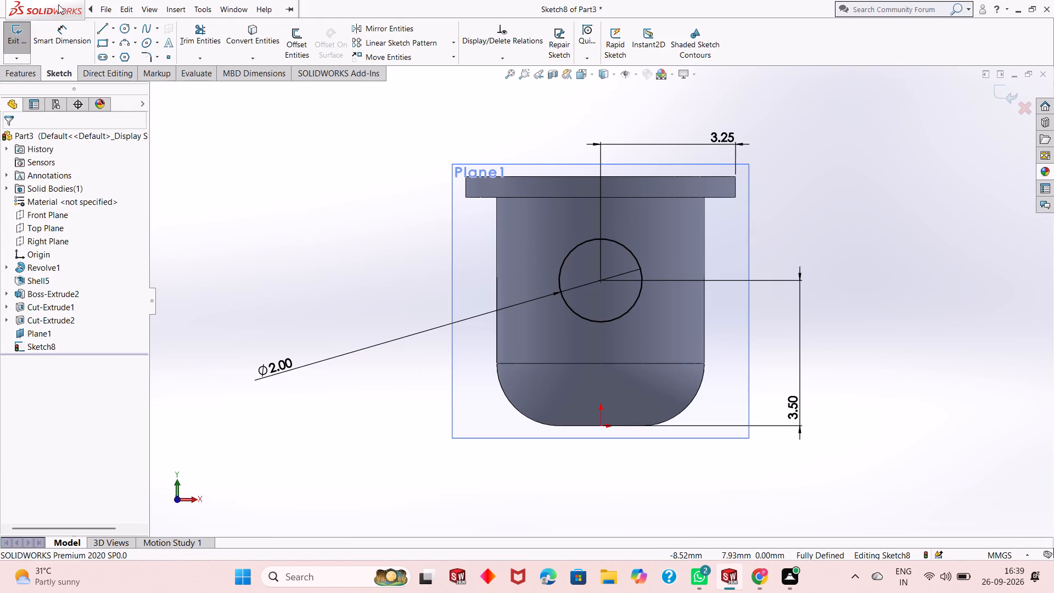
click(321, 135)
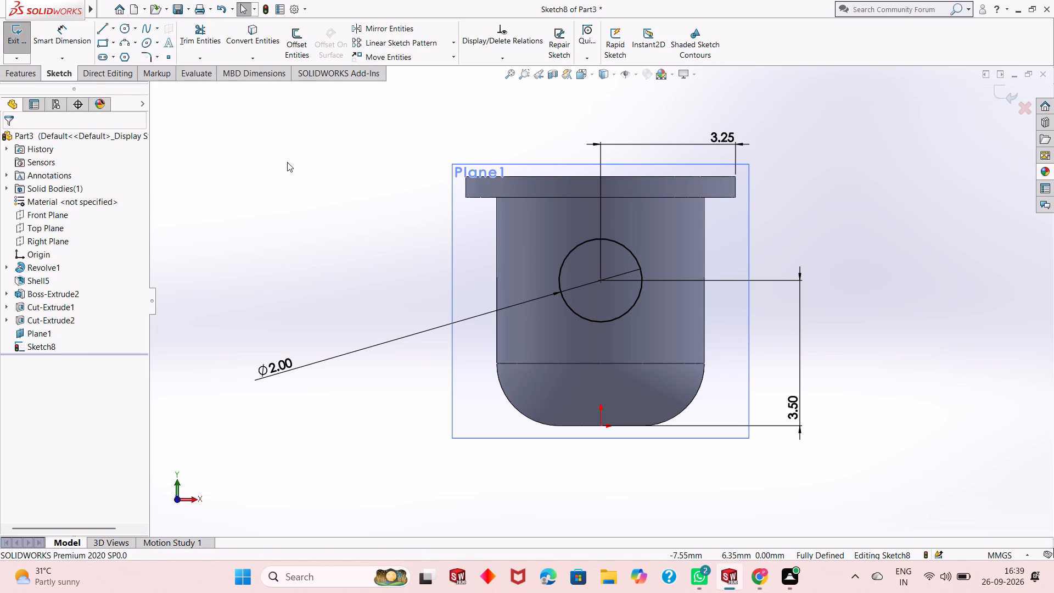
Start a blind boss extrusion of the circle, reversed towards the cup wall, with a depth of 2 mm.
middle_drag(571, 245, 518, 299)
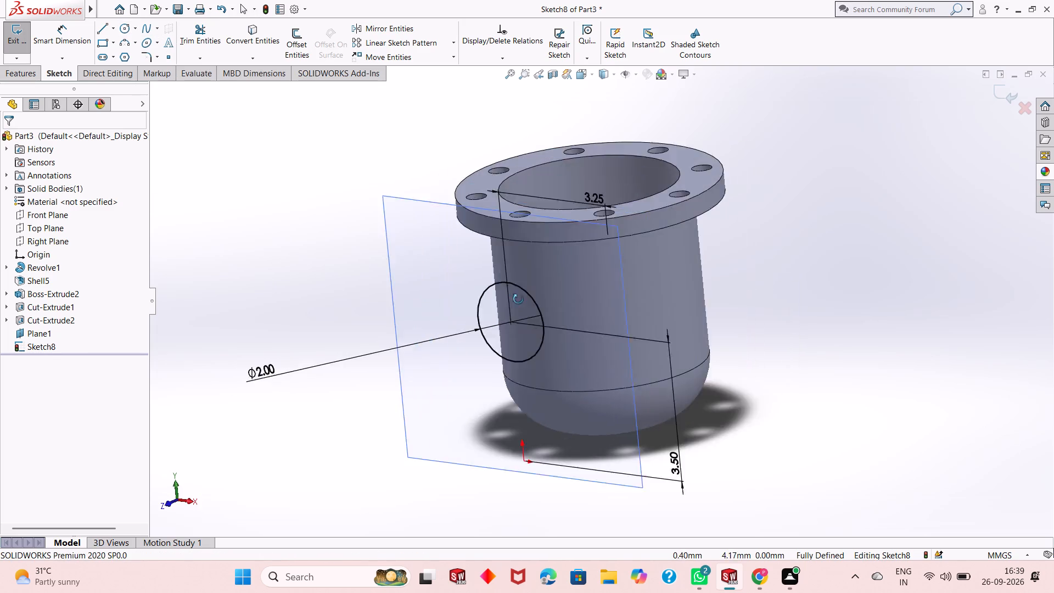
middle_drag(518, 299, 475, 429)
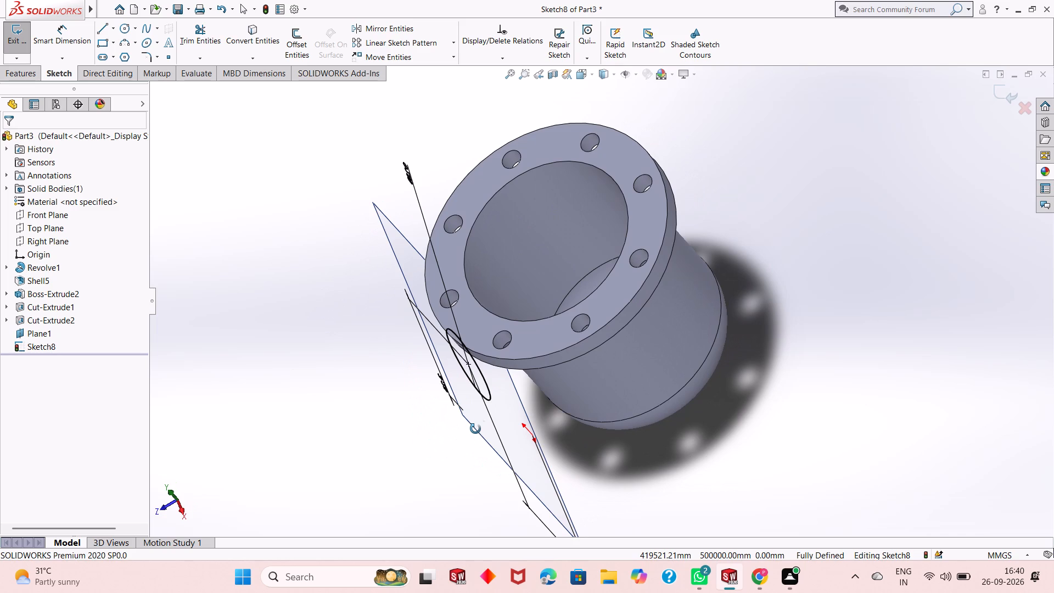
middle_drag(475, 429, 531, 279)
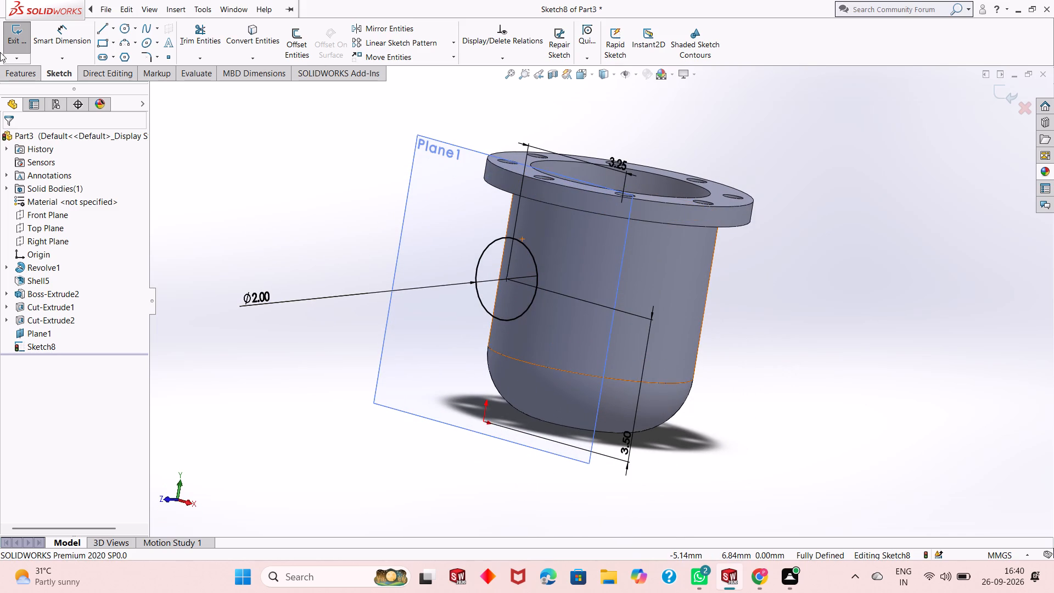
click(31, 73)
click(33, 41)
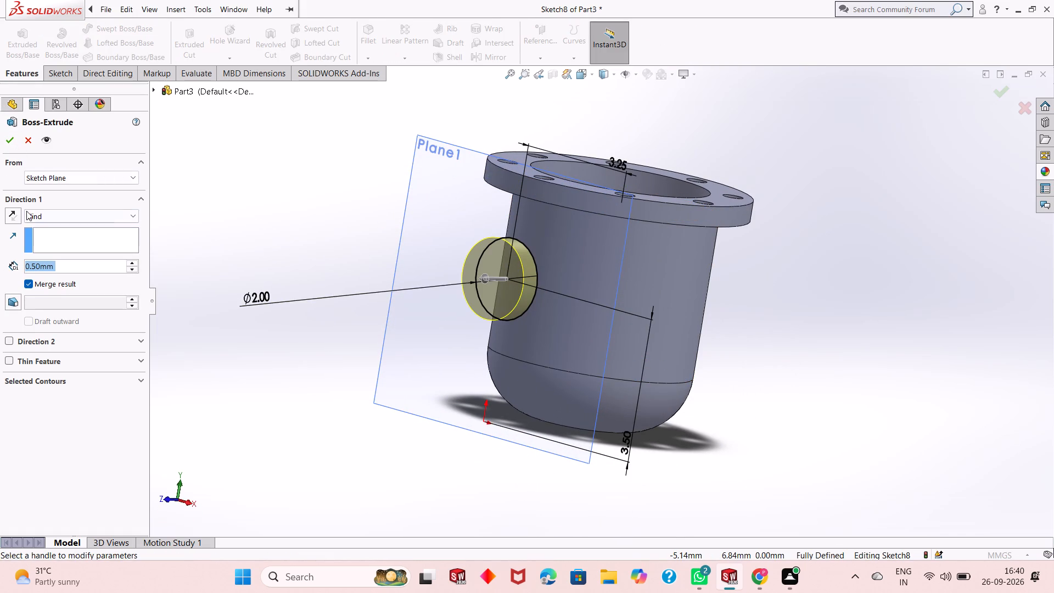
click(12, 211)
double_click(59, 265)
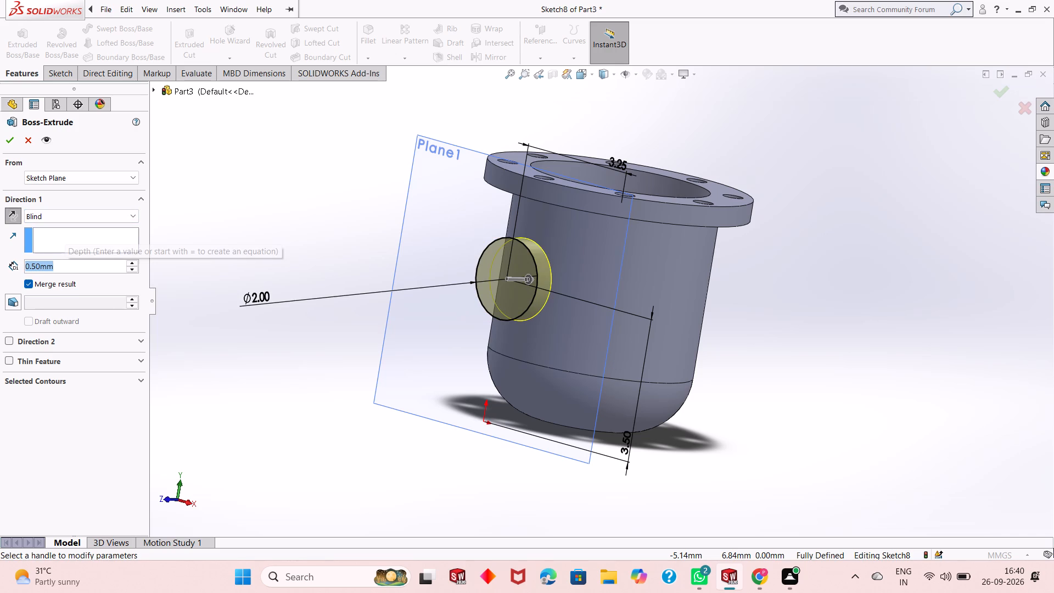
key(2)
key(Return)
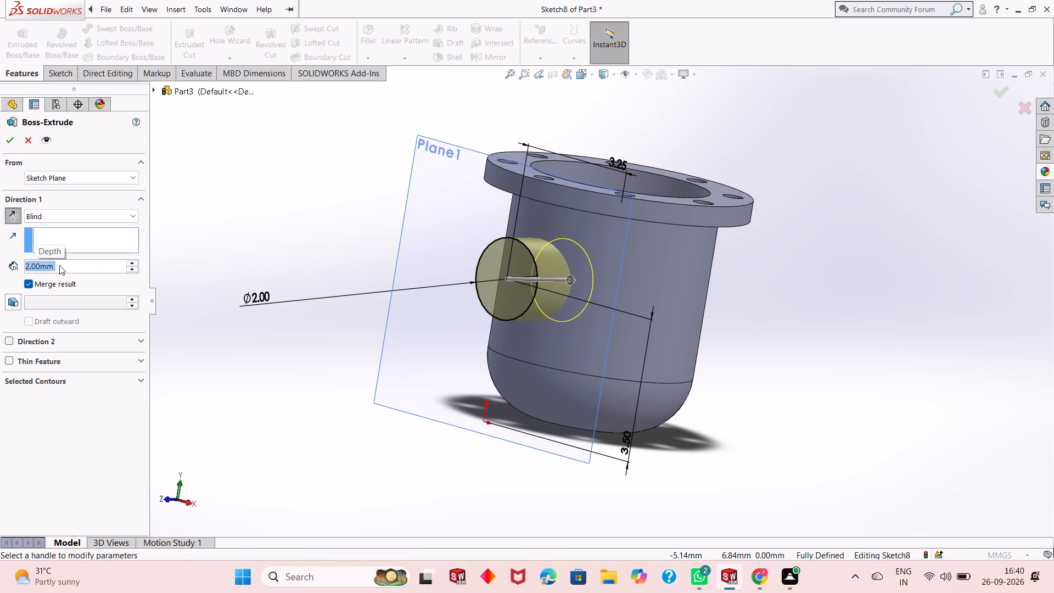
middle_drag(618, 204, 563, 296)
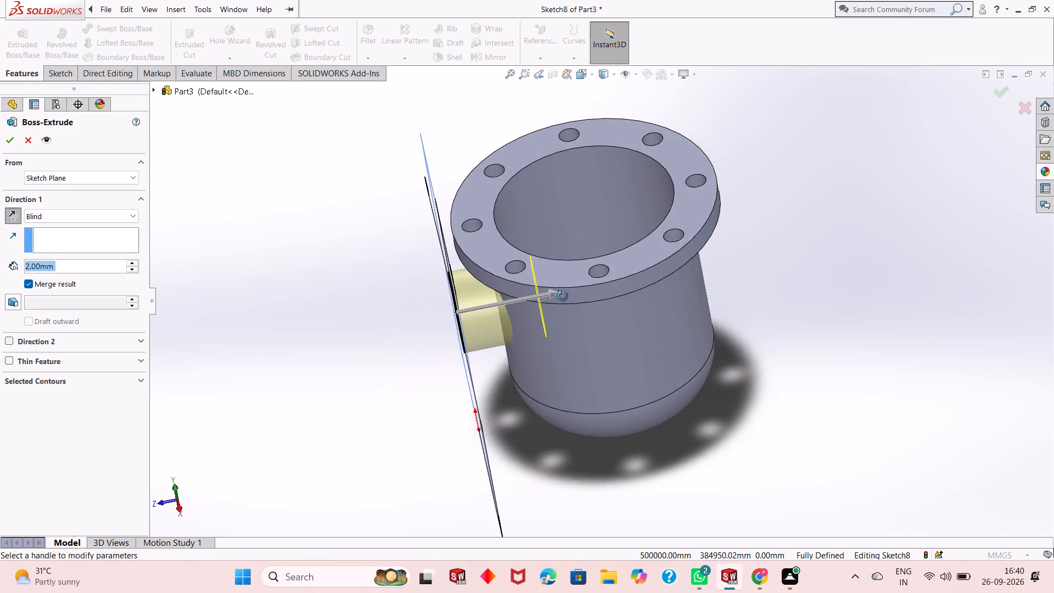
middle_drag(563, 296, 561, 354)
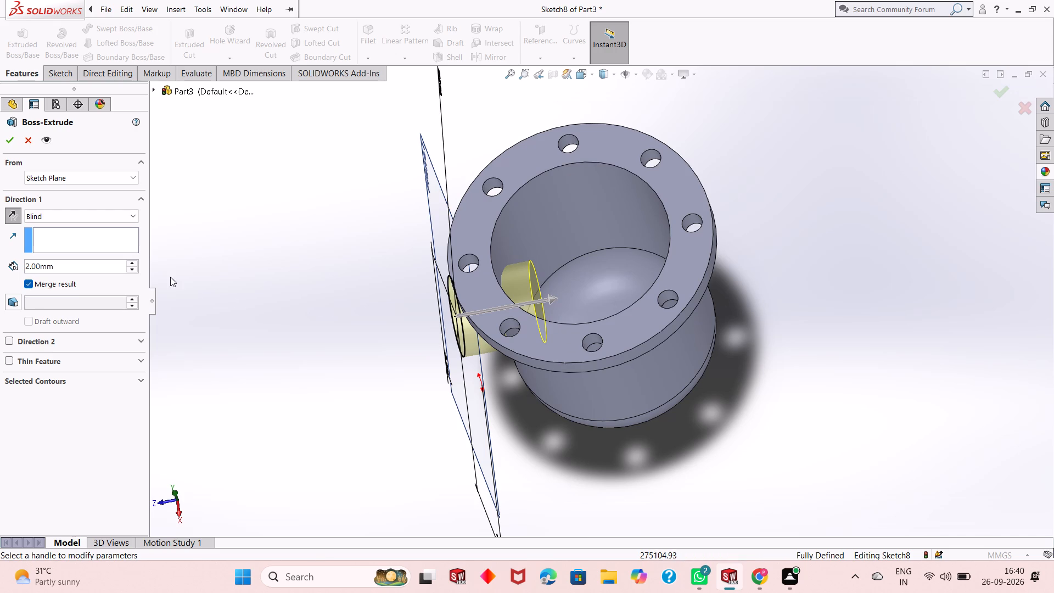
Try an extrusion depth of 1.5 mm, reduce it to 1.2 mm and create the side boss.
double_click(65, 264)
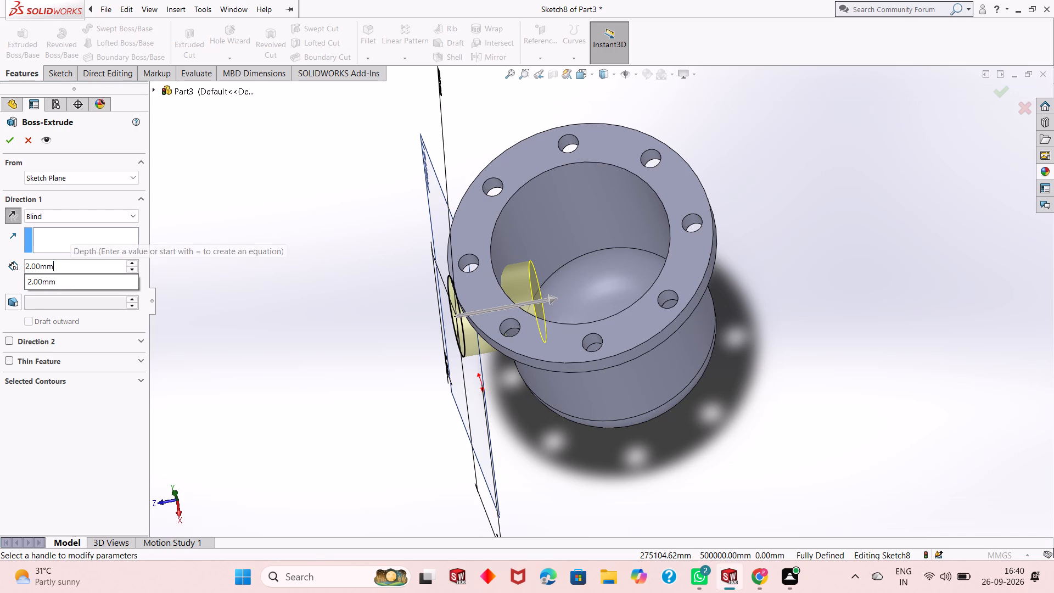
text(1.5)
key(Return)
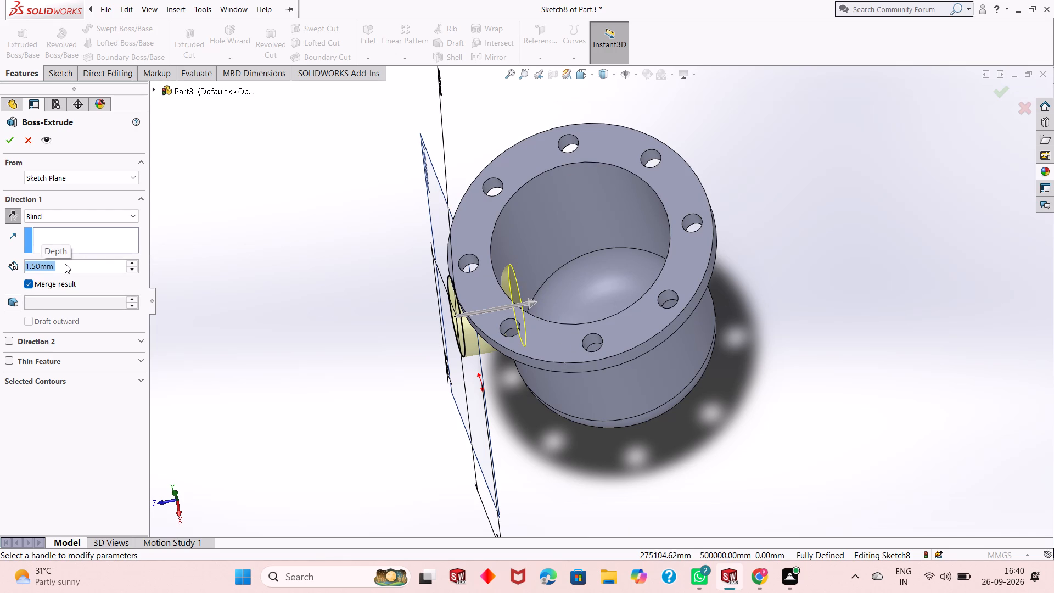
text(1.2)
key(Return)
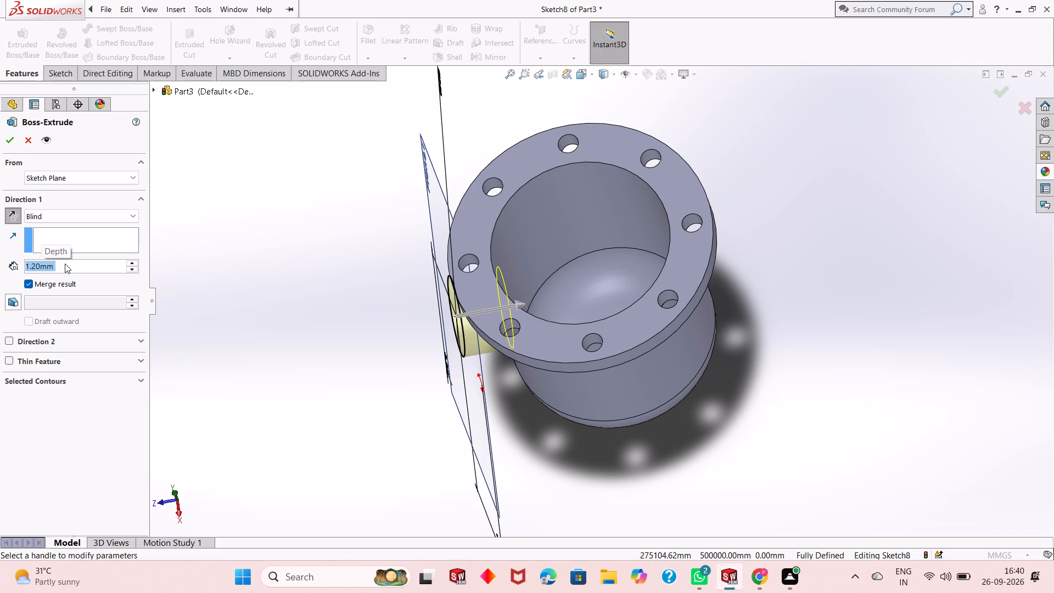
middle_drag(543, 279, 516, 306)
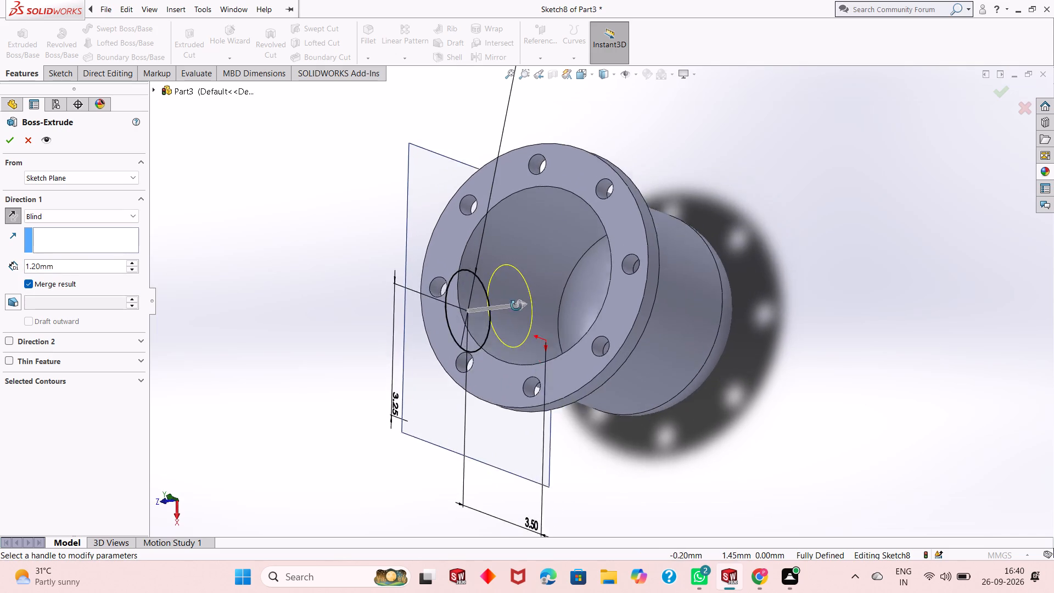
middle_drag(516, 306, 516, 296)
click(6, 138)
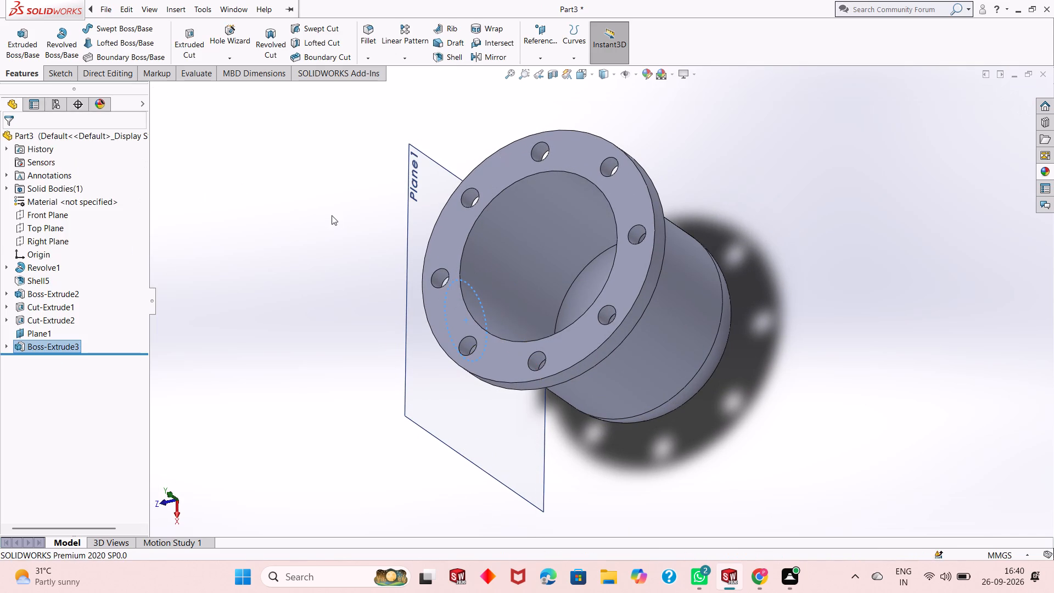
Examine the new side boss and its junction with the cup wall from several angles.
click(349, 229)
middle_drag(540, 310, 580, 202)
scroll(526, 284, down, 3)
middle_drag(523, 288, 508, 239)
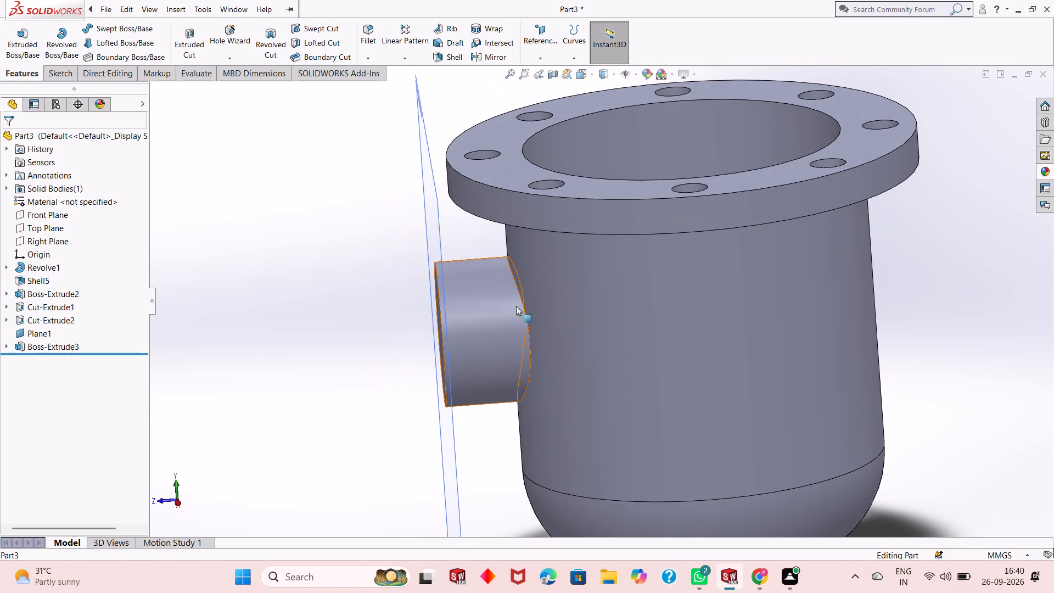
scroll(307, 297, up, 3)
scroll(635, 311, up, 1)
middle_drag(635, 311, 673, 337)
scroll(789, 275, down, 2)
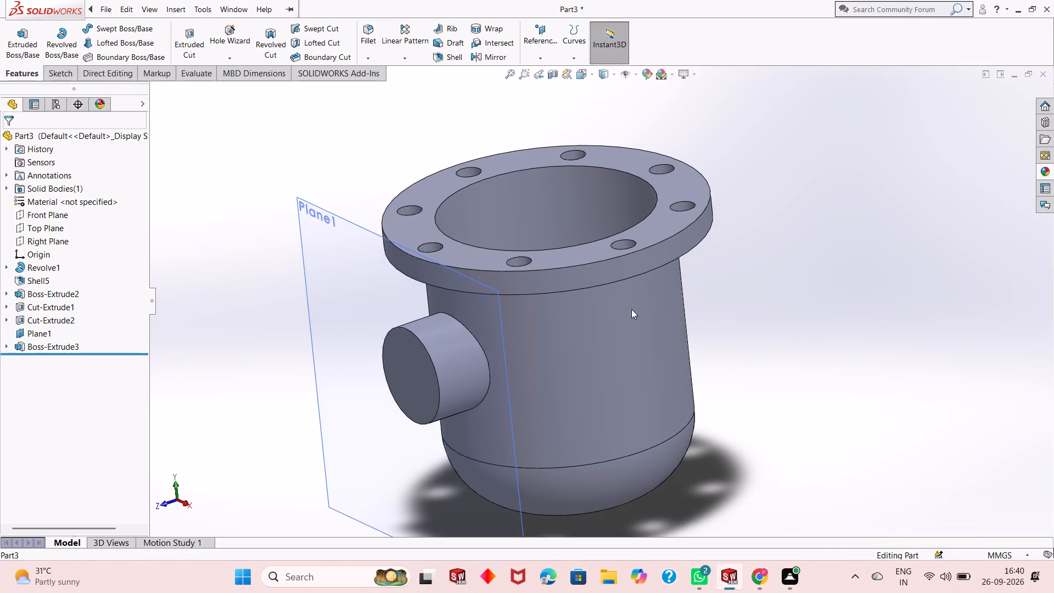
scroll(623, 317, up, 1)
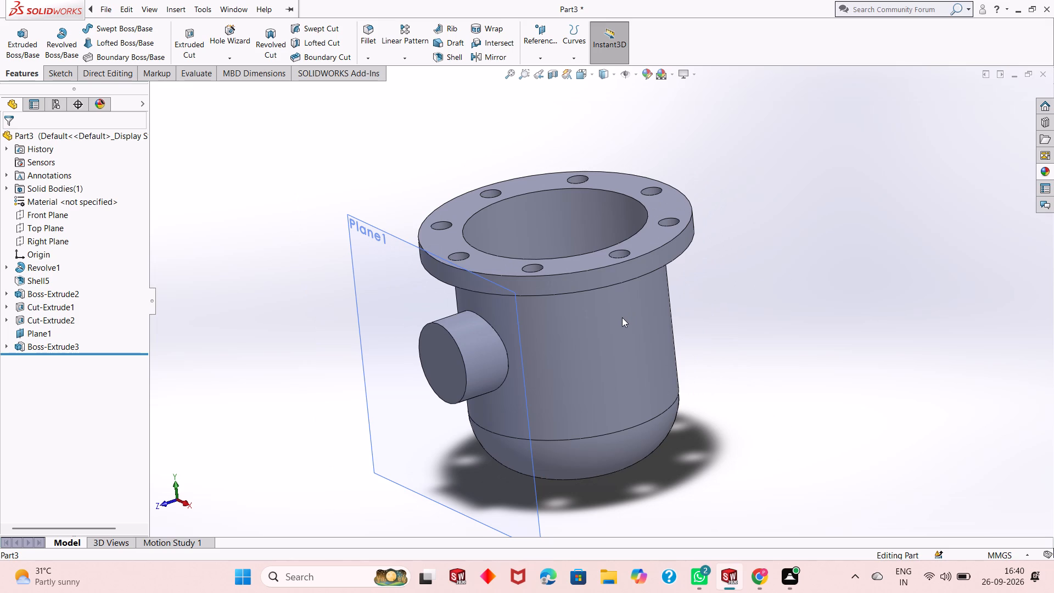
scroll(595, 331, up, 1)
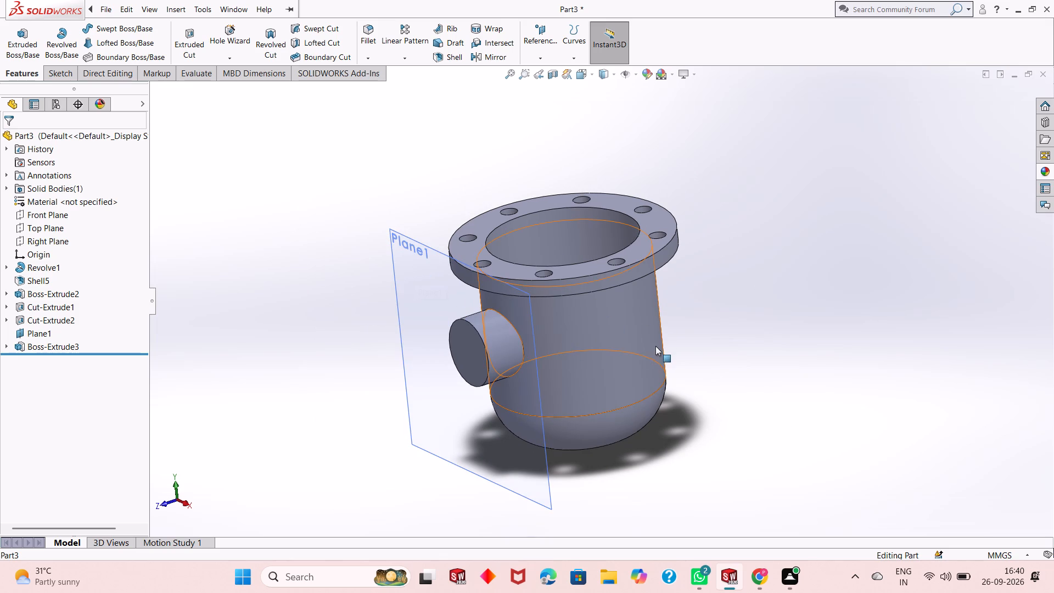
middle_drag(666, 330, 747, 268)
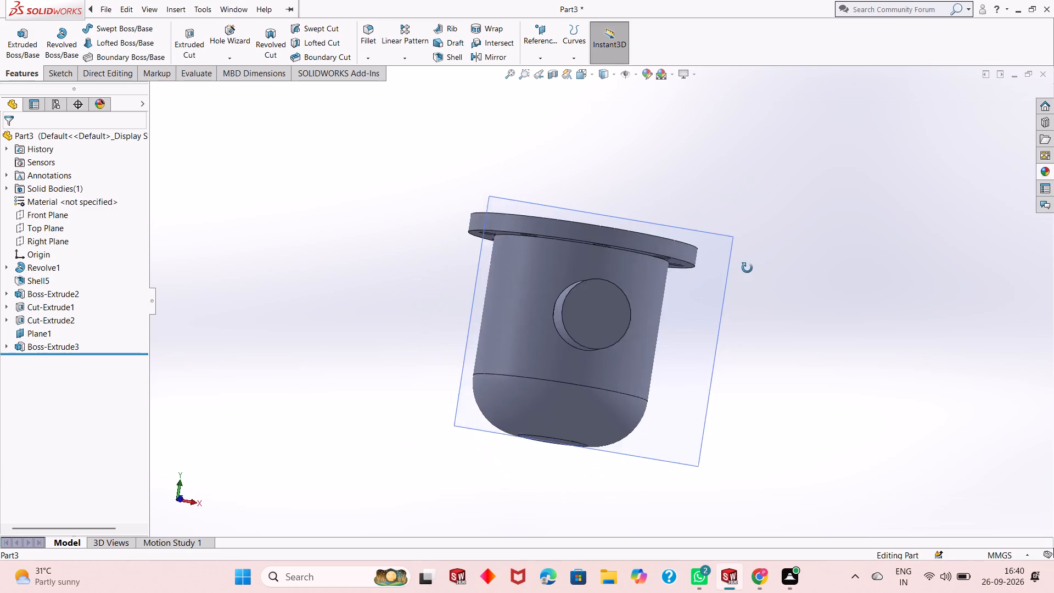
middle_drag(747, 268, 644, 295)
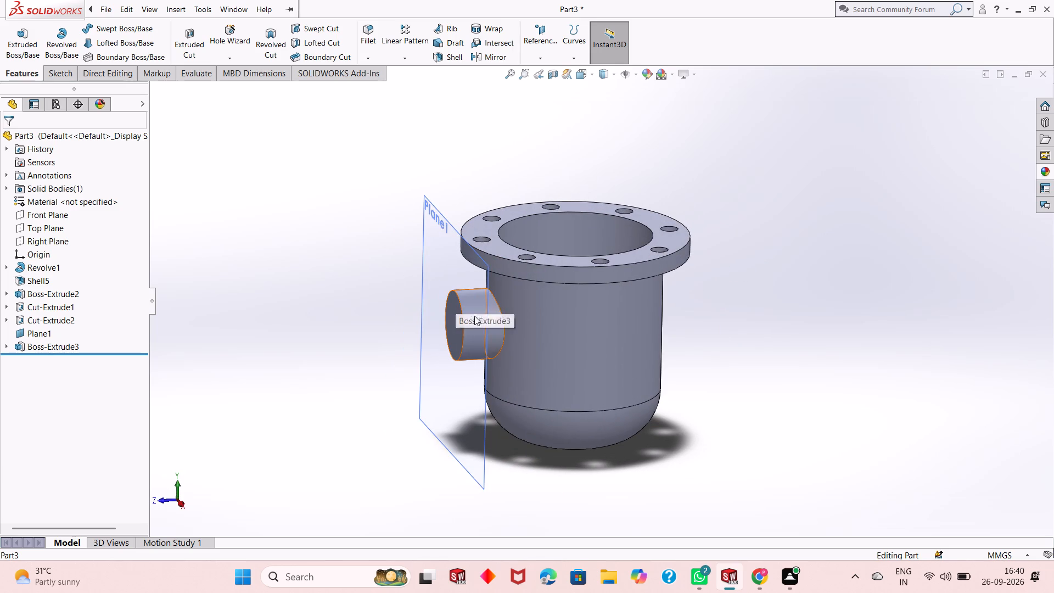
scroll(730, 310, down, 1)
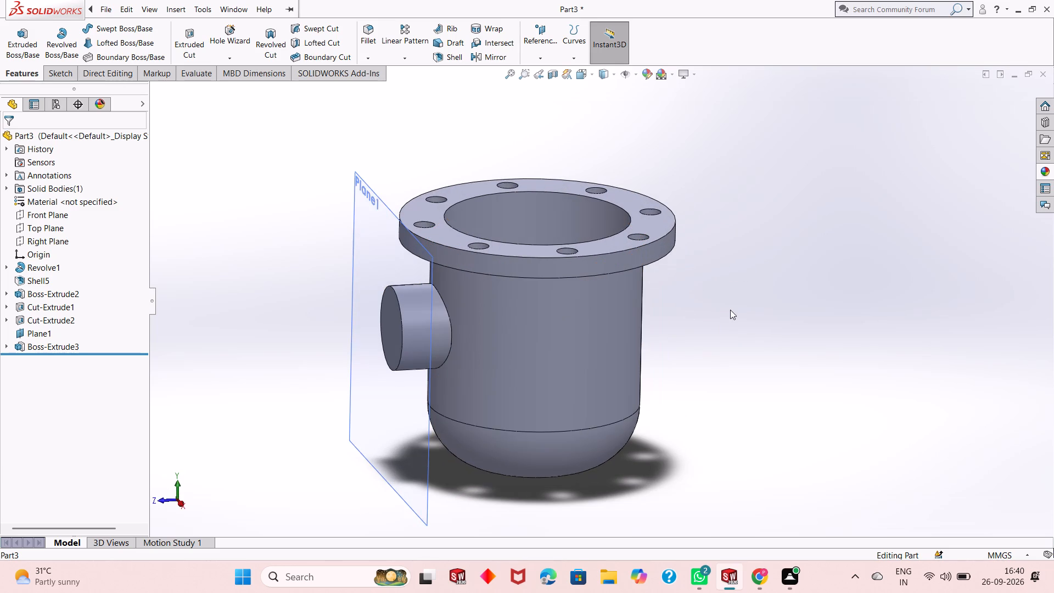
scroll(707, 331, up, 1)
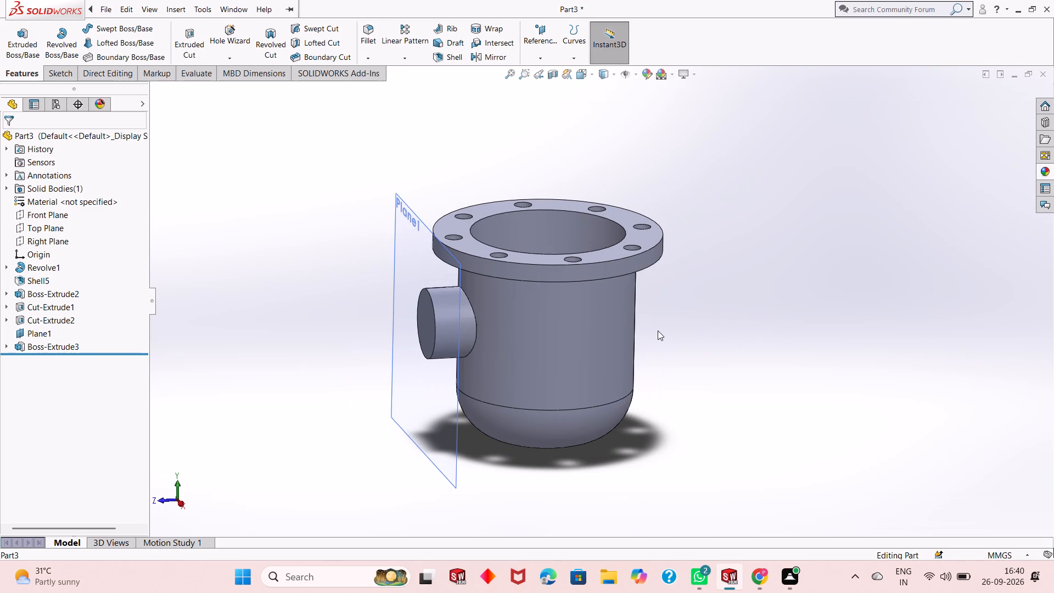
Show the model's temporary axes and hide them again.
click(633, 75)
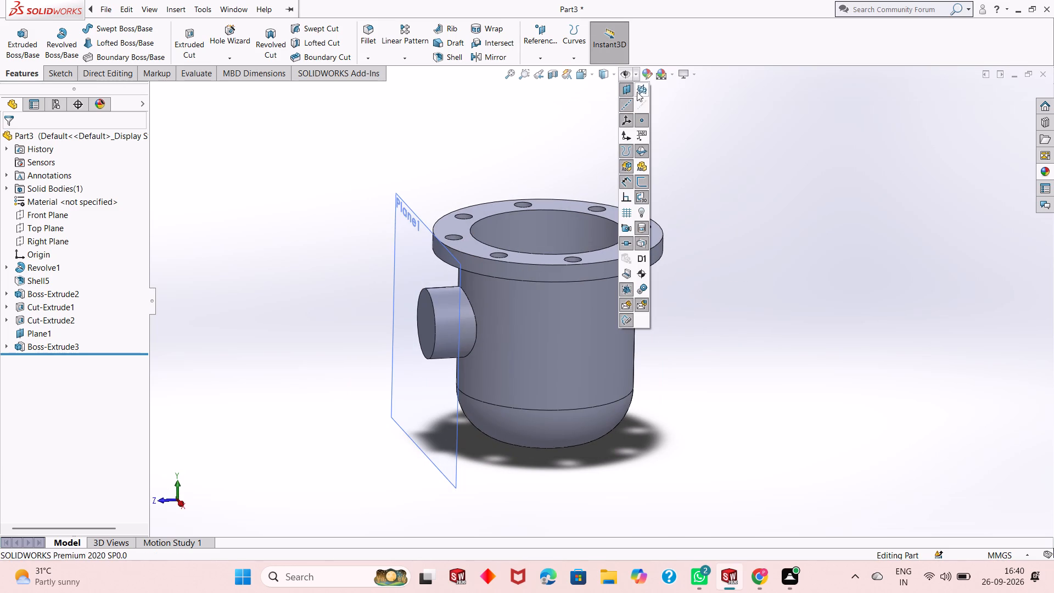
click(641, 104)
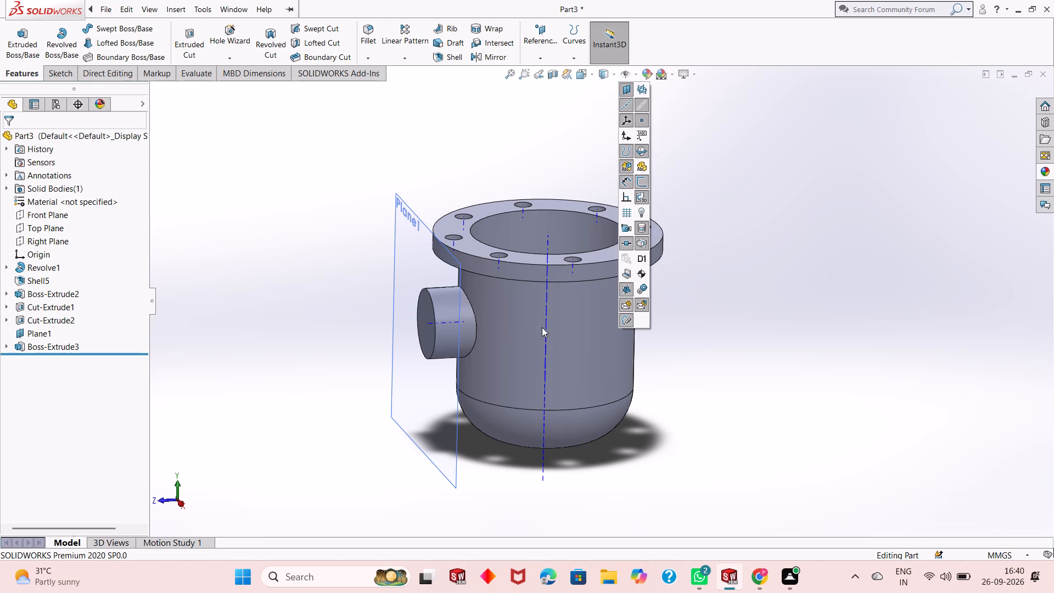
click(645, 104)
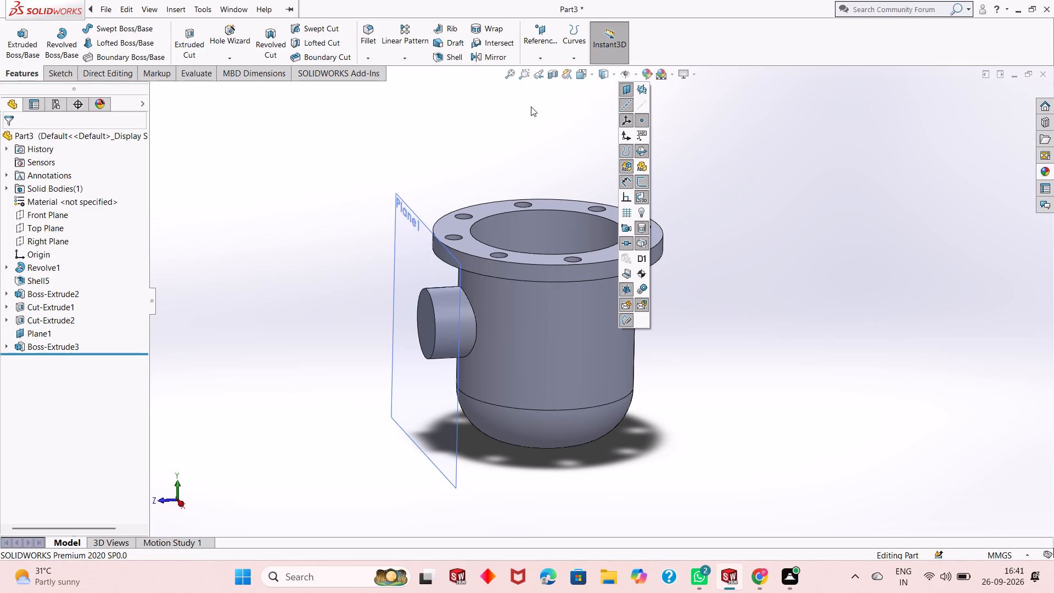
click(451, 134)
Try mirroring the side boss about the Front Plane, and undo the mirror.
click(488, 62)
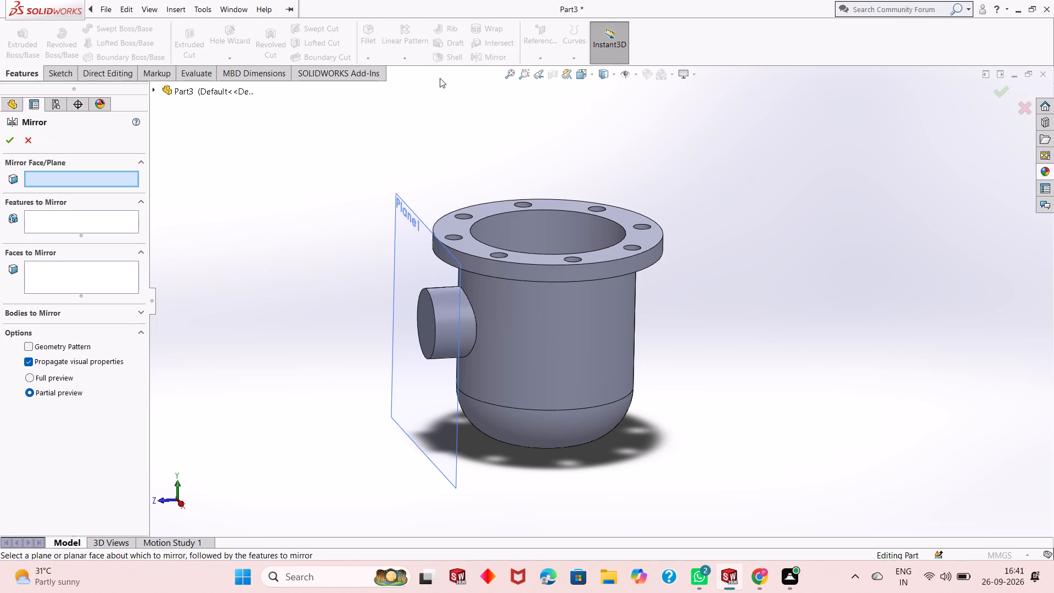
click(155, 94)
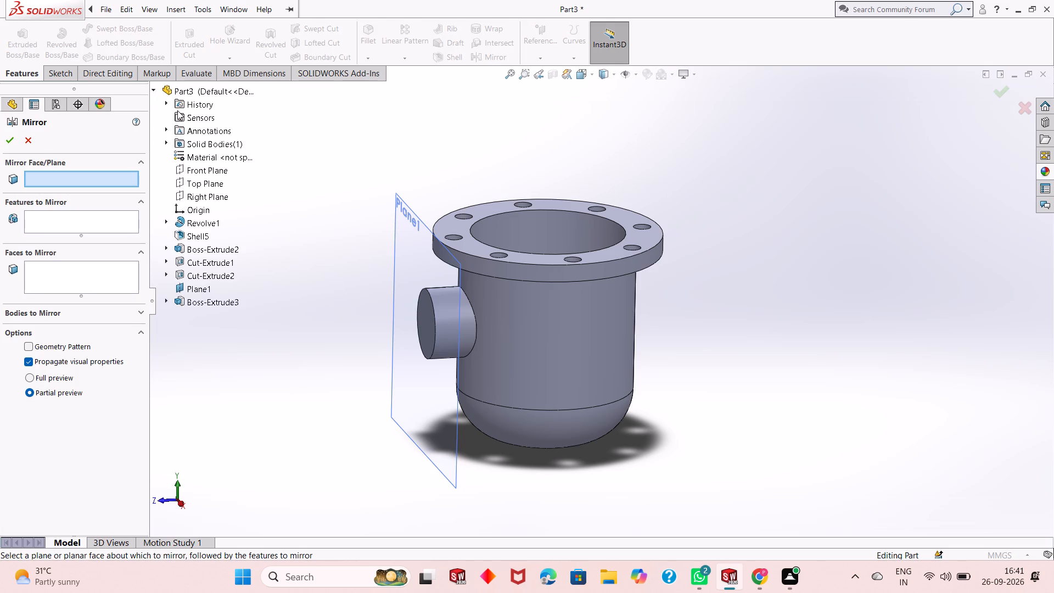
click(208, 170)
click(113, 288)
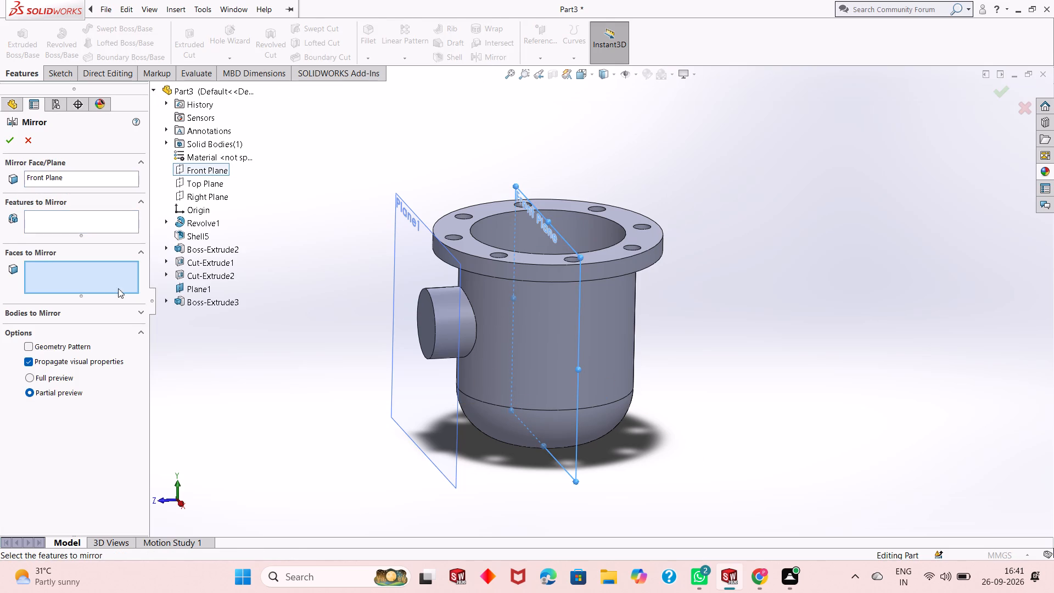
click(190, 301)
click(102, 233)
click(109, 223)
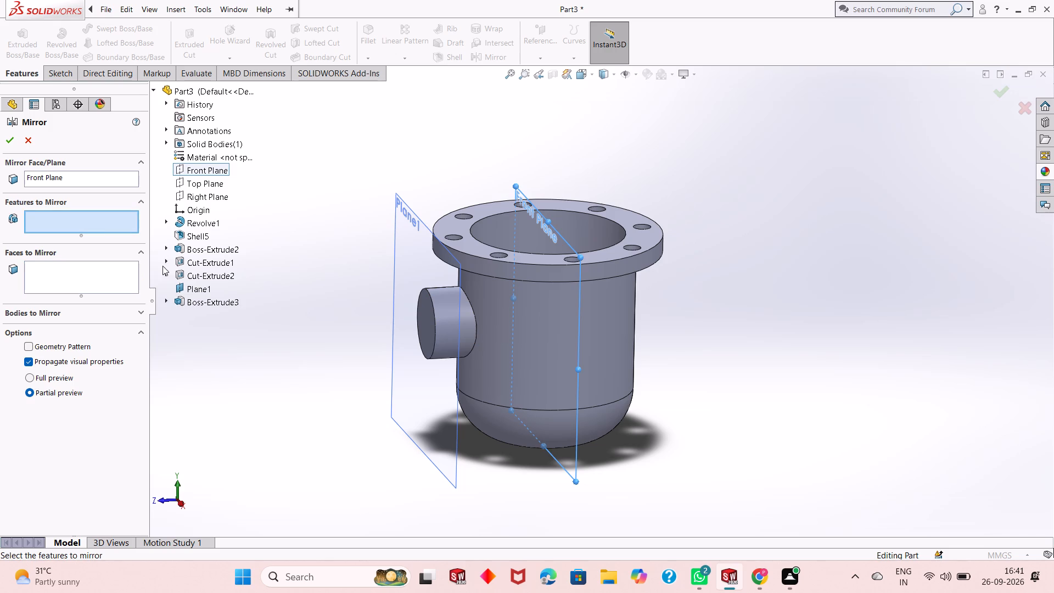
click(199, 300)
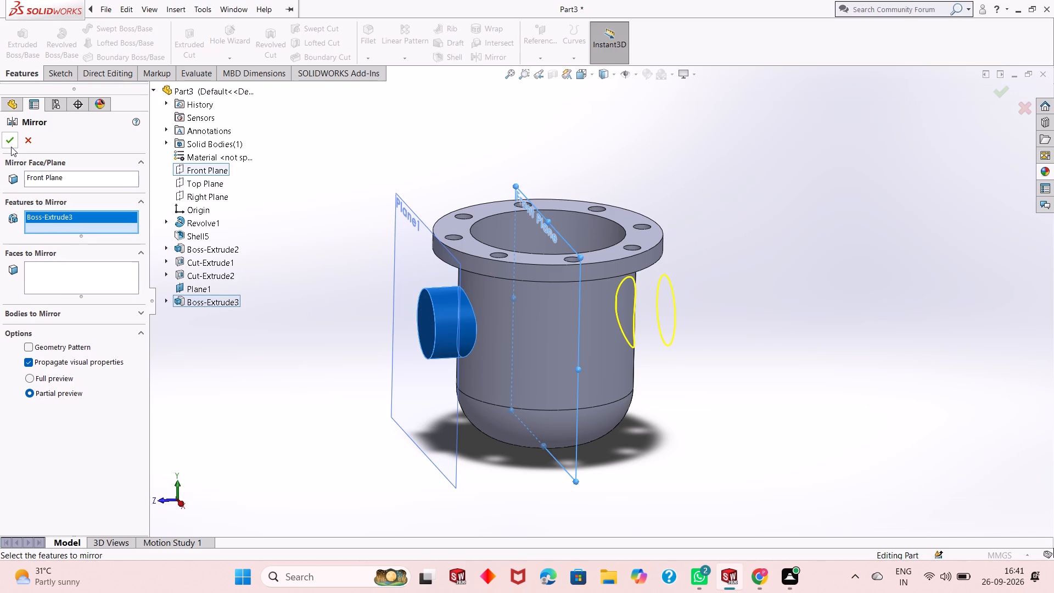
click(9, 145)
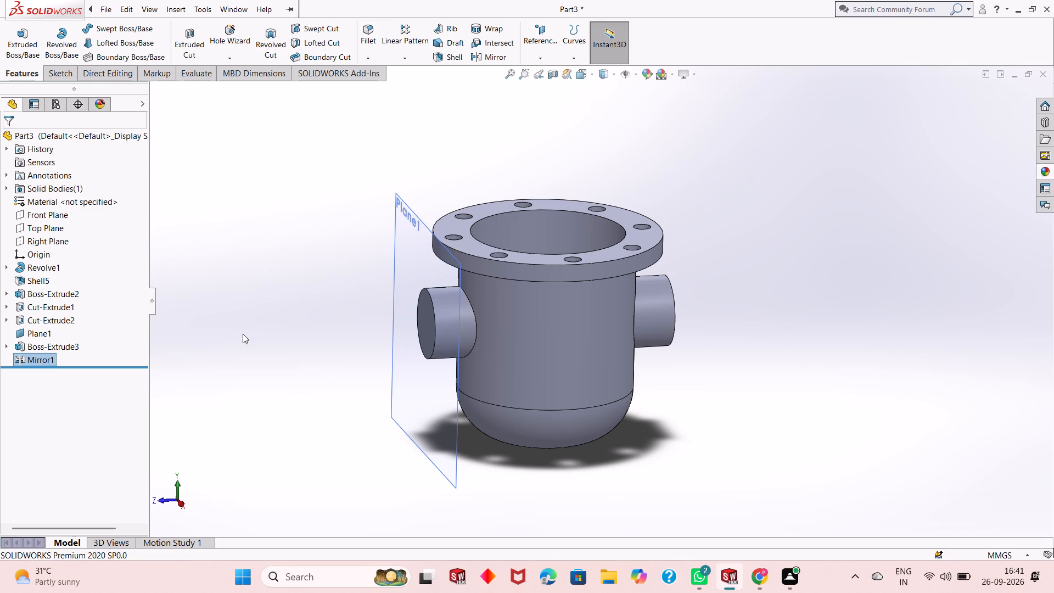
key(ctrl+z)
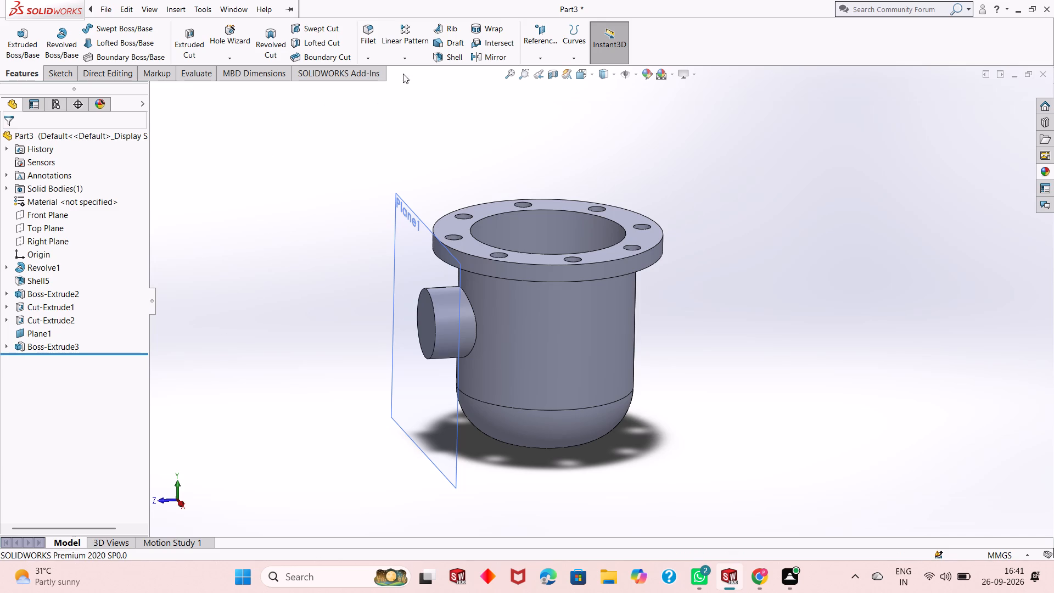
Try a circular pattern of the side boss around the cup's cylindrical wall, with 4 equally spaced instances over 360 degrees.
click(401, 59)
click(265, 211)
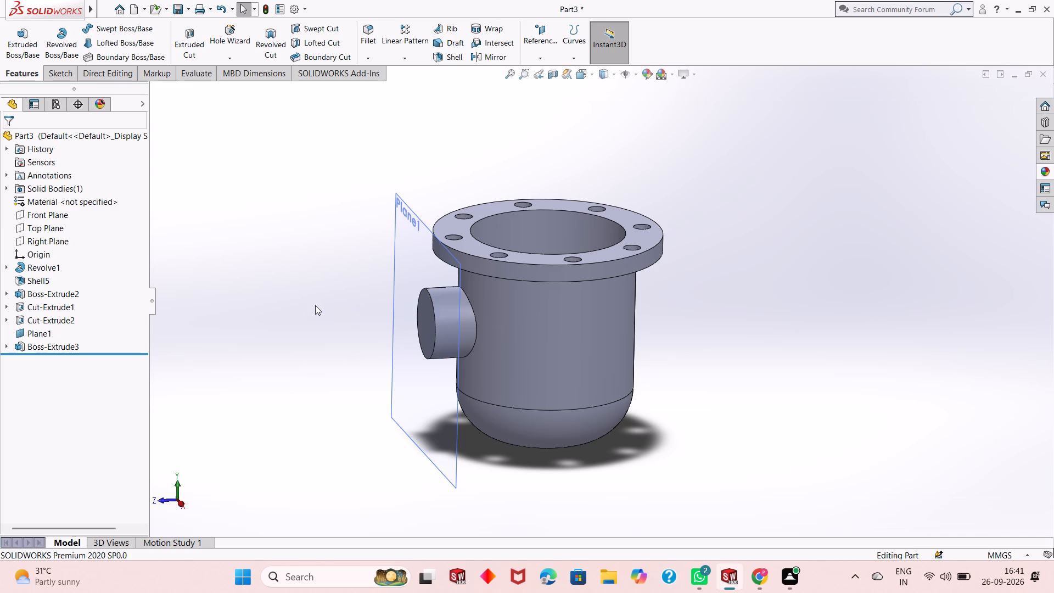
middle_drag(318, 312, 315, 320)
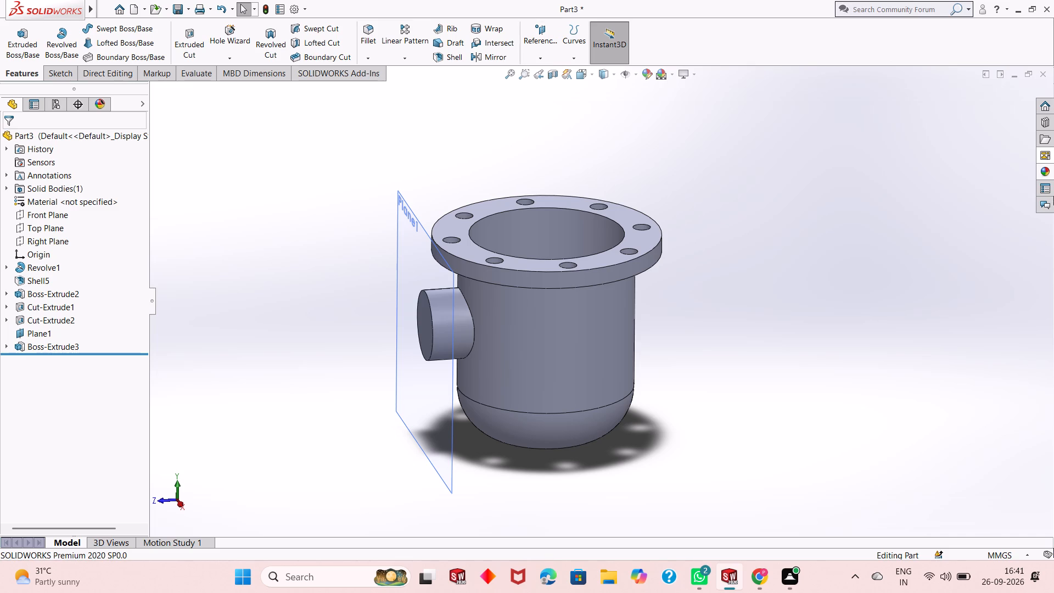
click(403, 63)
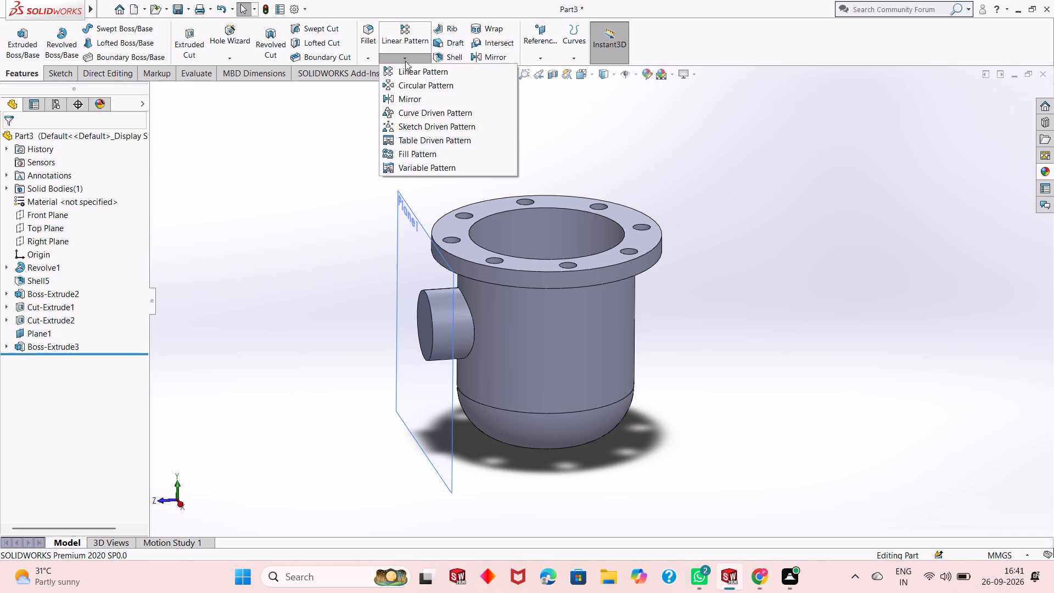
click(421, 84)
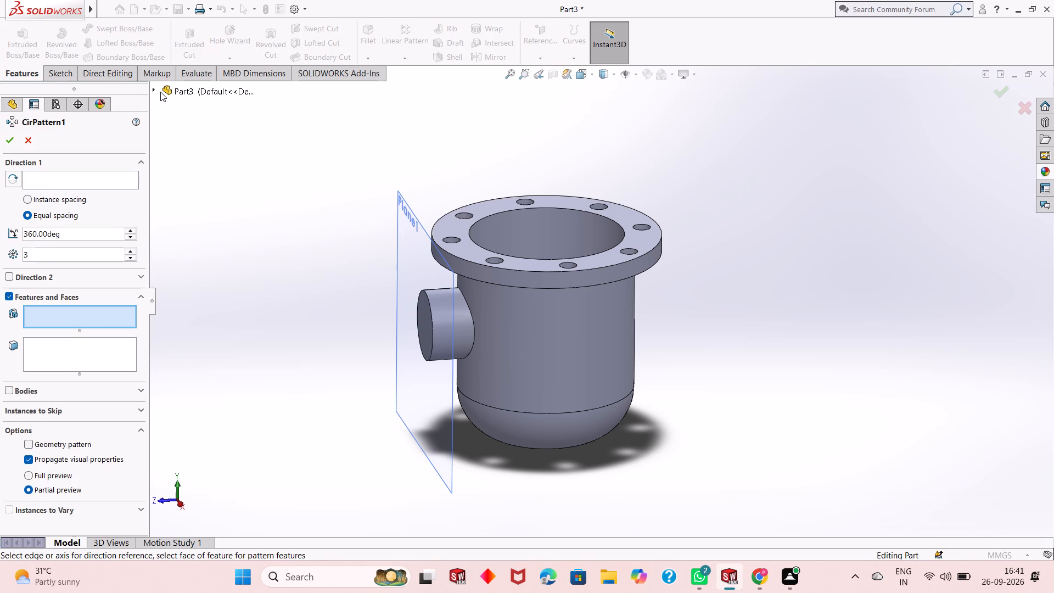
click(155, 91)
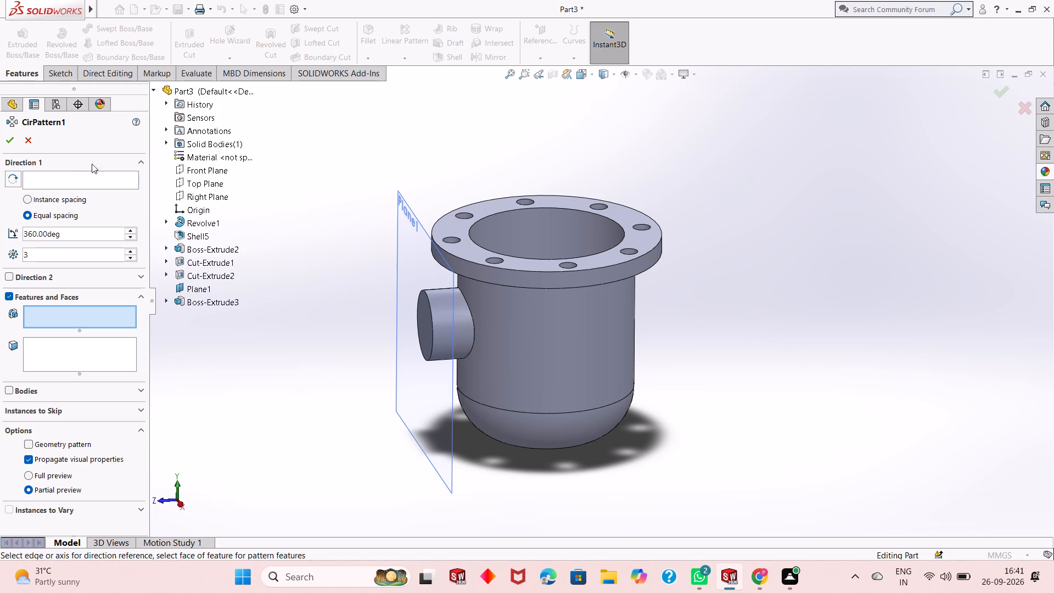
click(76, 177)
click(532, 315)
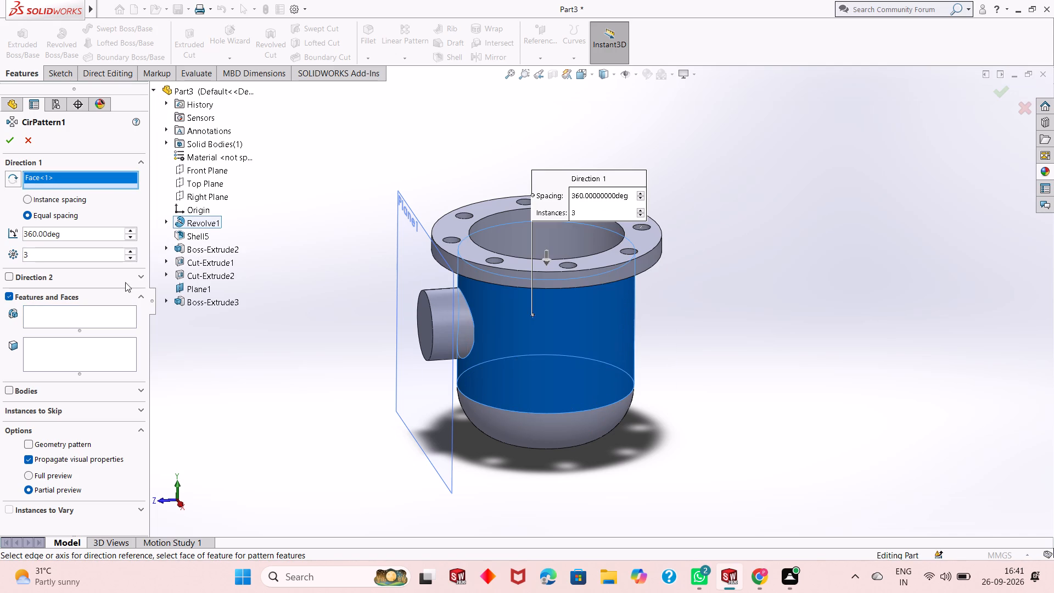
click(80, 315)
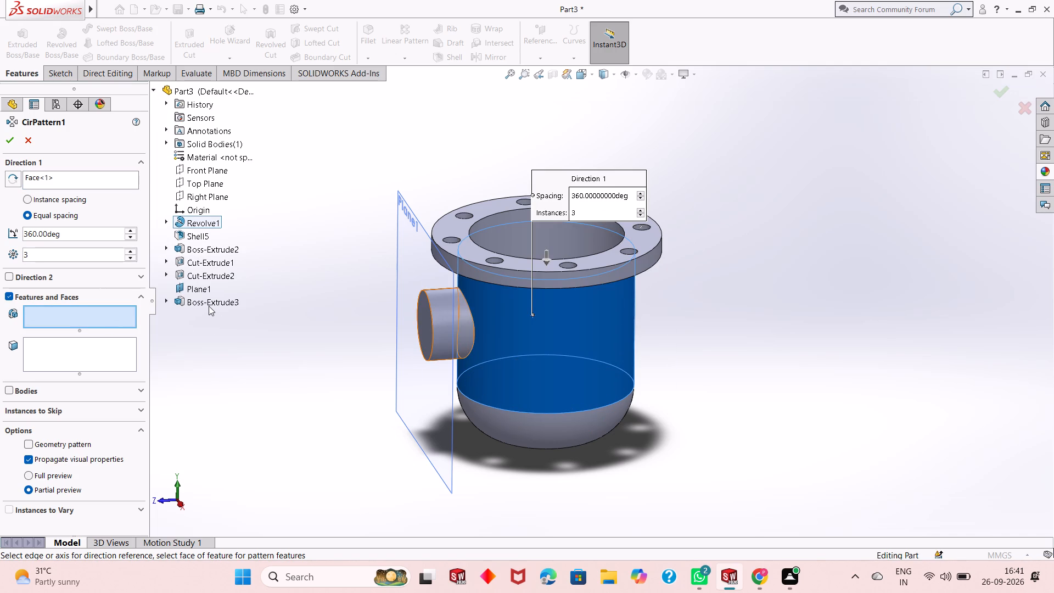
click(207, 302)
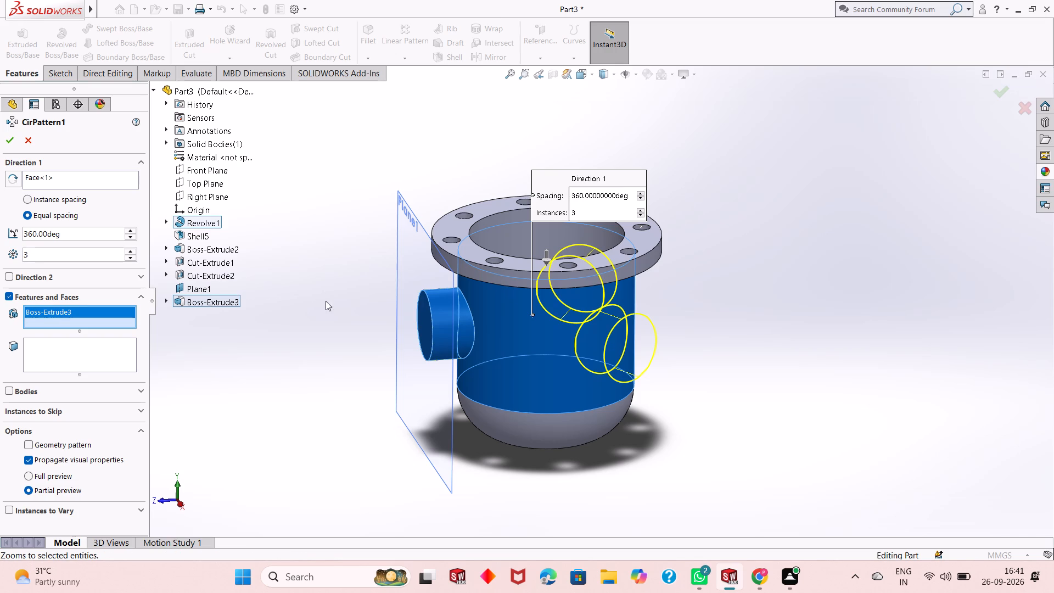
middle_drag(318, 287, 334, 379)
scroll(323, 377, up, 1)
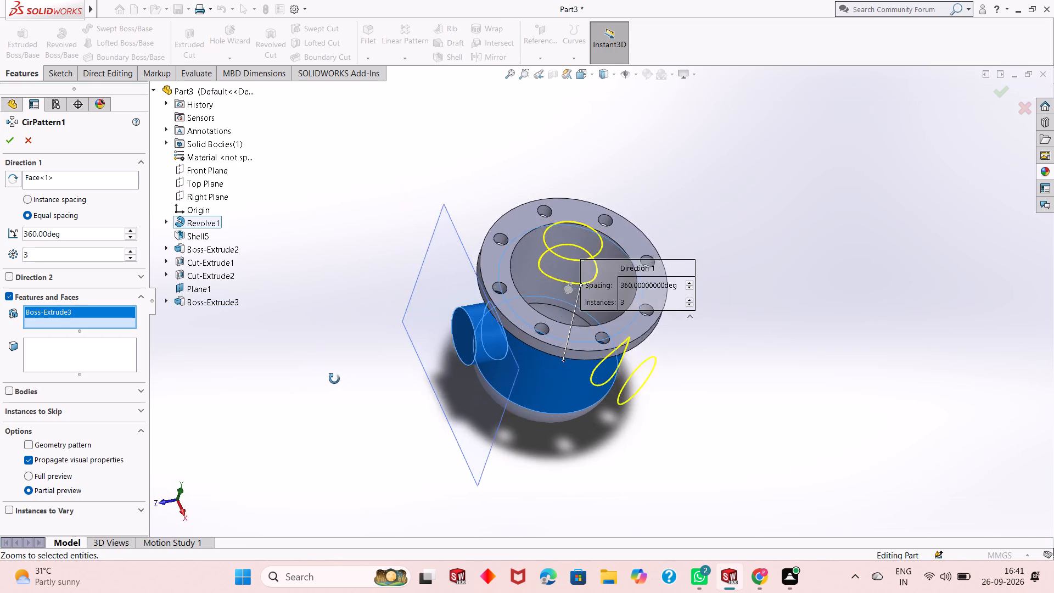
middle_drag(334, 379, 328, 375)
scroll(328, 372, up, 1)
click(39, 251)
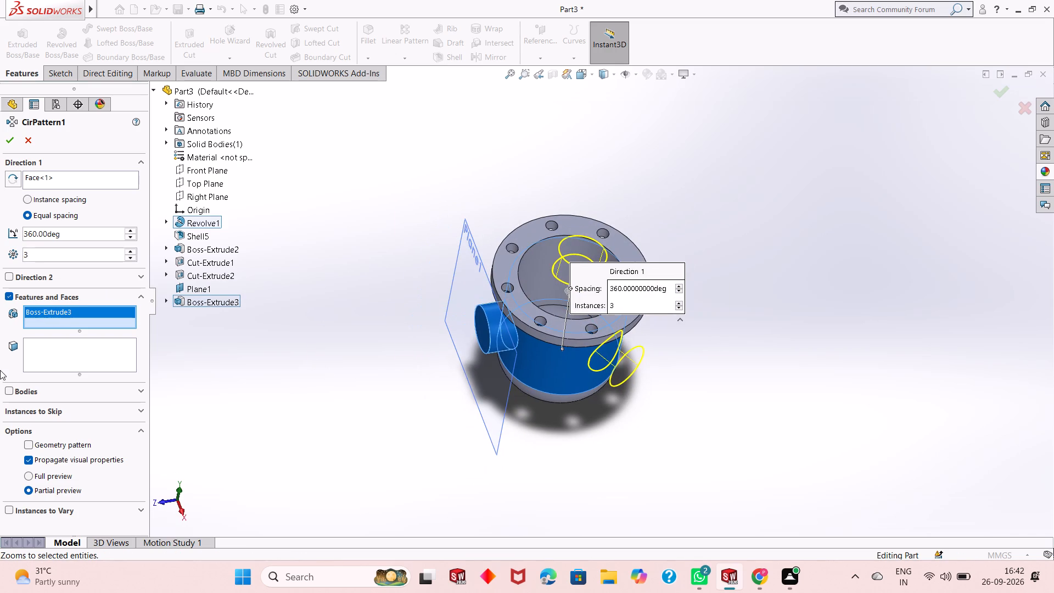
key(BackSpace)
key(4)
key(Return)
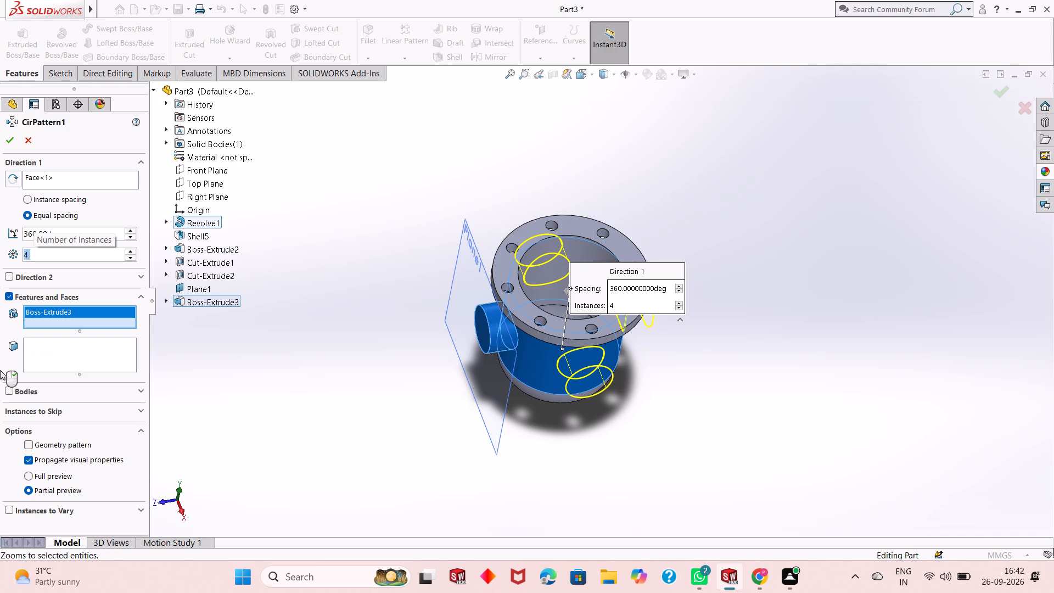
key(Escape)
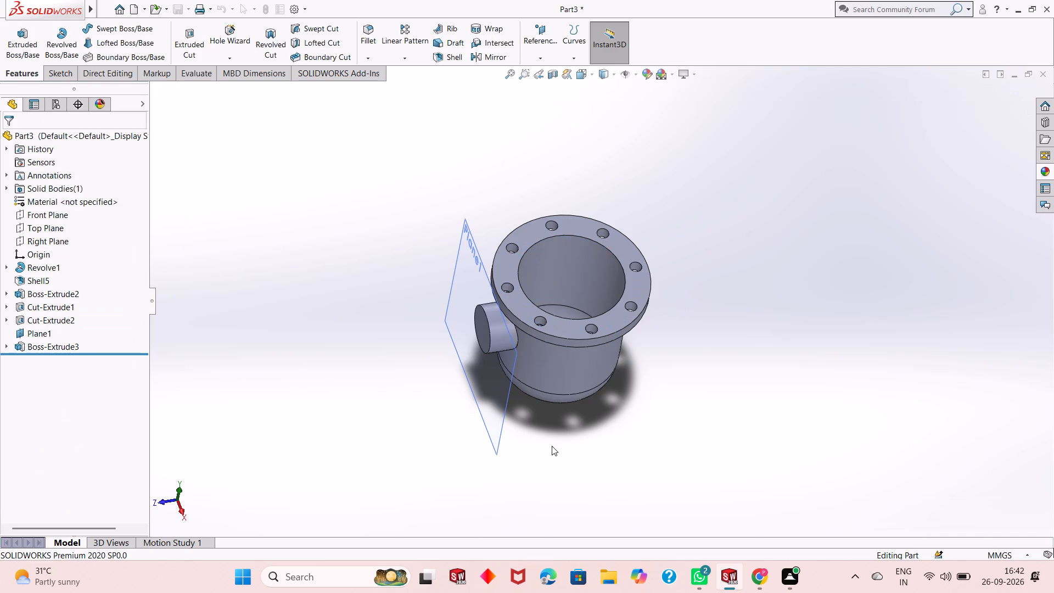
Examine the flanged cup, its rim opening and the single side boss from several angles.
middle_drag(581, 388, 563, 322)
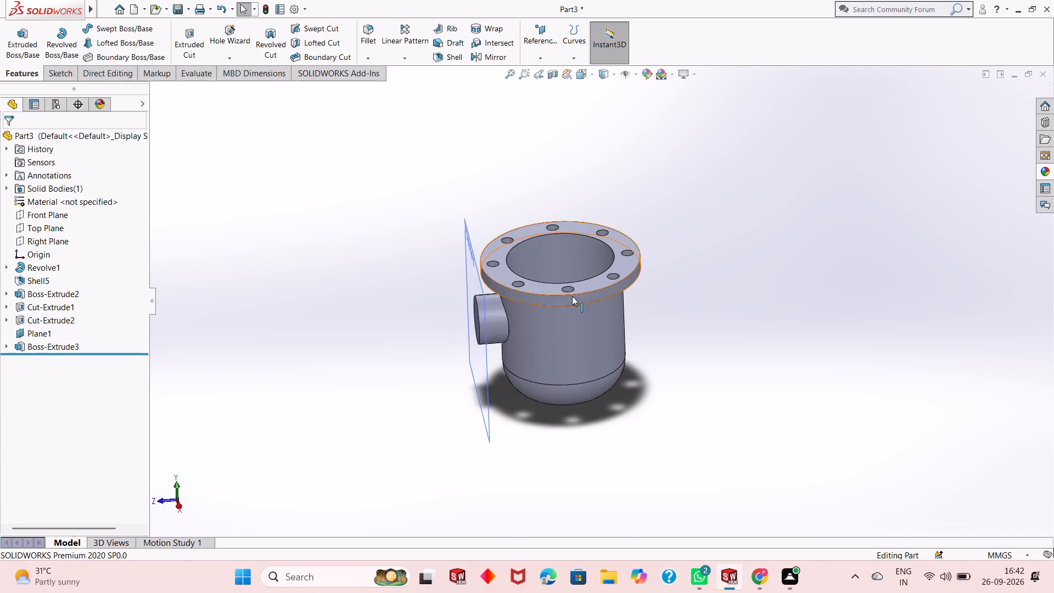
scroll(572, 296, down, 2)
middle_drag(551, 411, 570, 333)
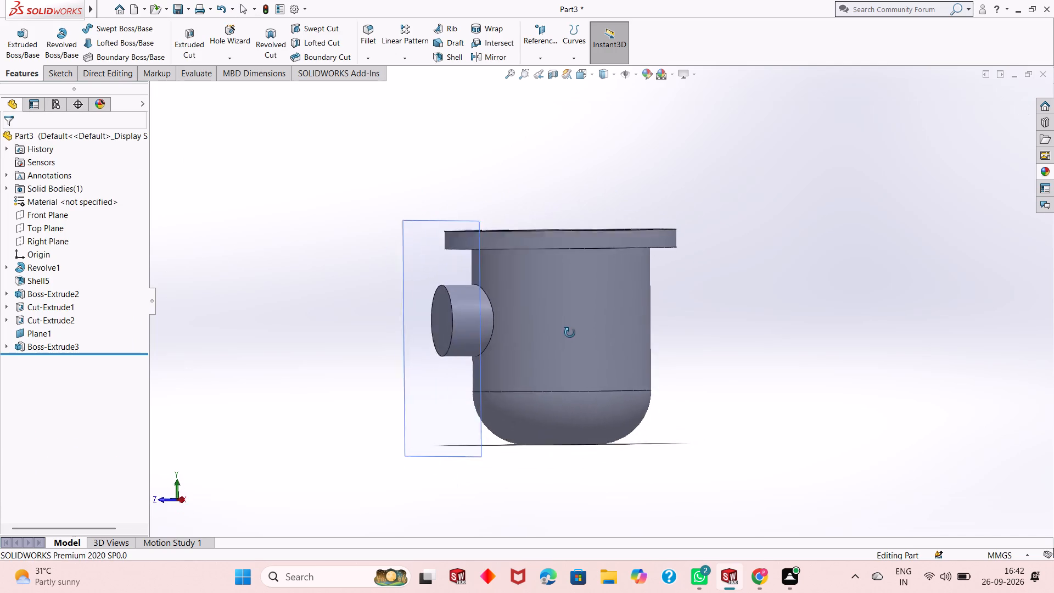
middle_drag(570, 333, 543, 398)
scroll(577, 304, down, 1)
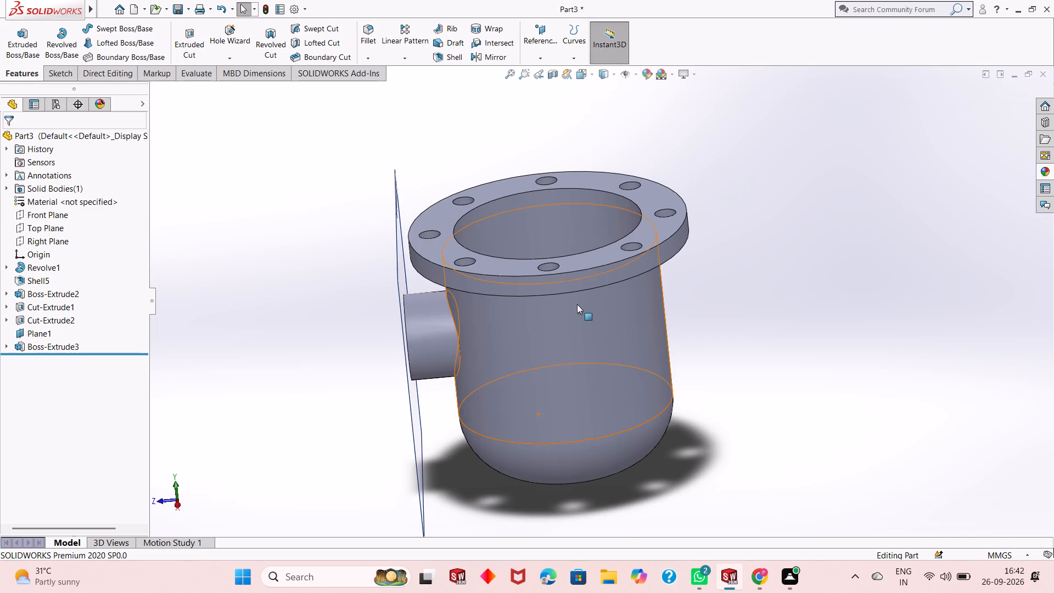
scroll(547, 333, up, 1)
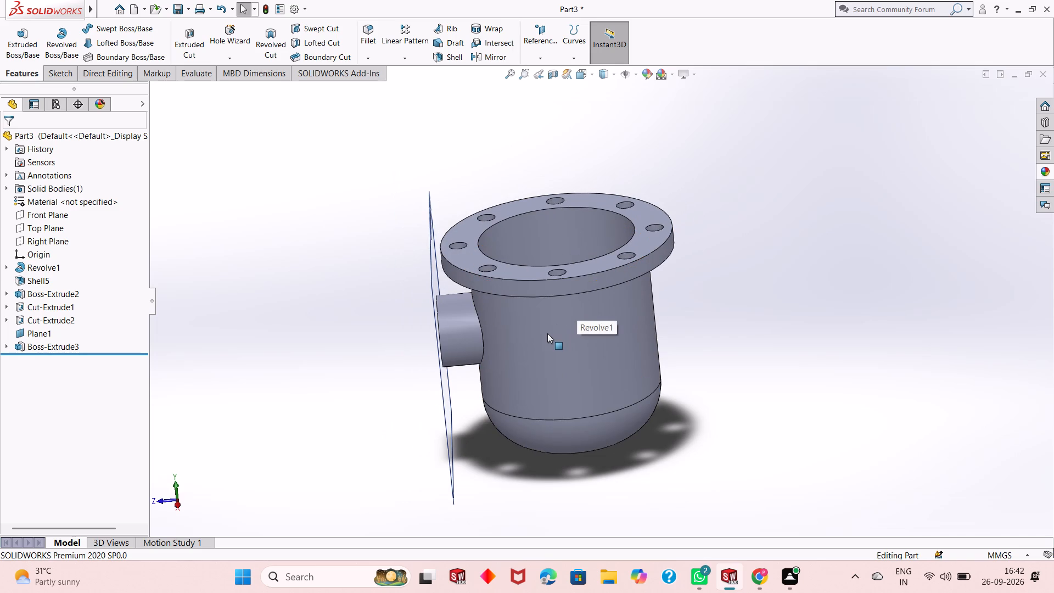
middle_drag(573, 357, 616, 339)
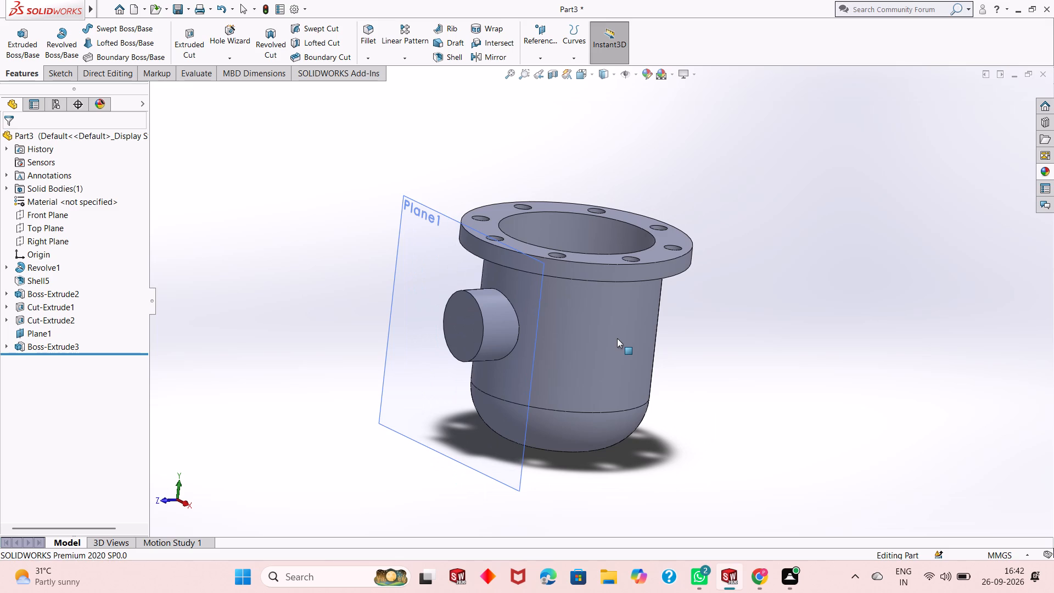
middle_drag(617, 338, 606, 355)
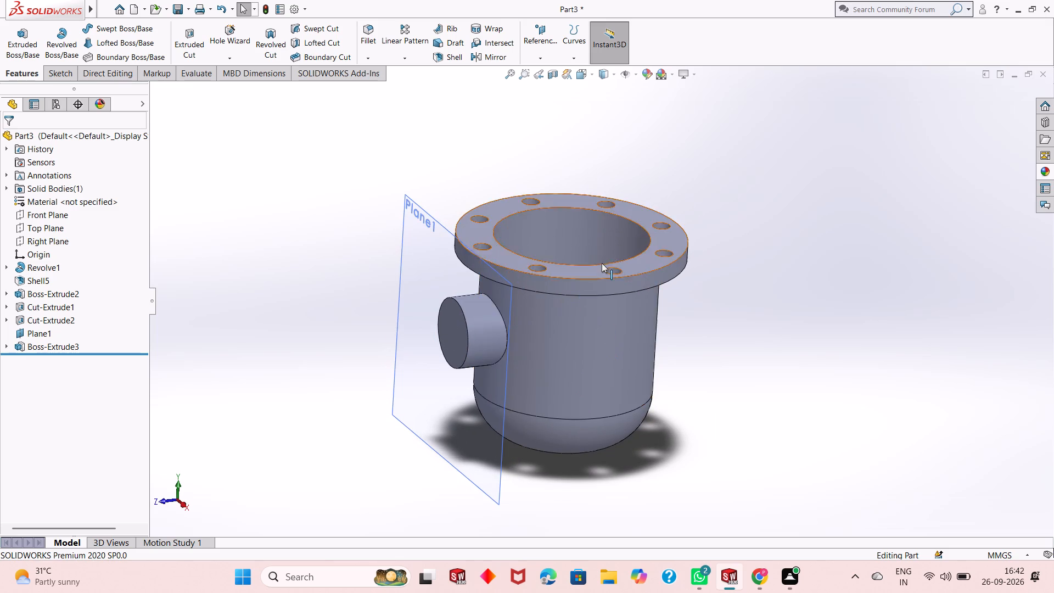
scroll(620, 253, up, 2)
scroll(638, 222, down, 1)
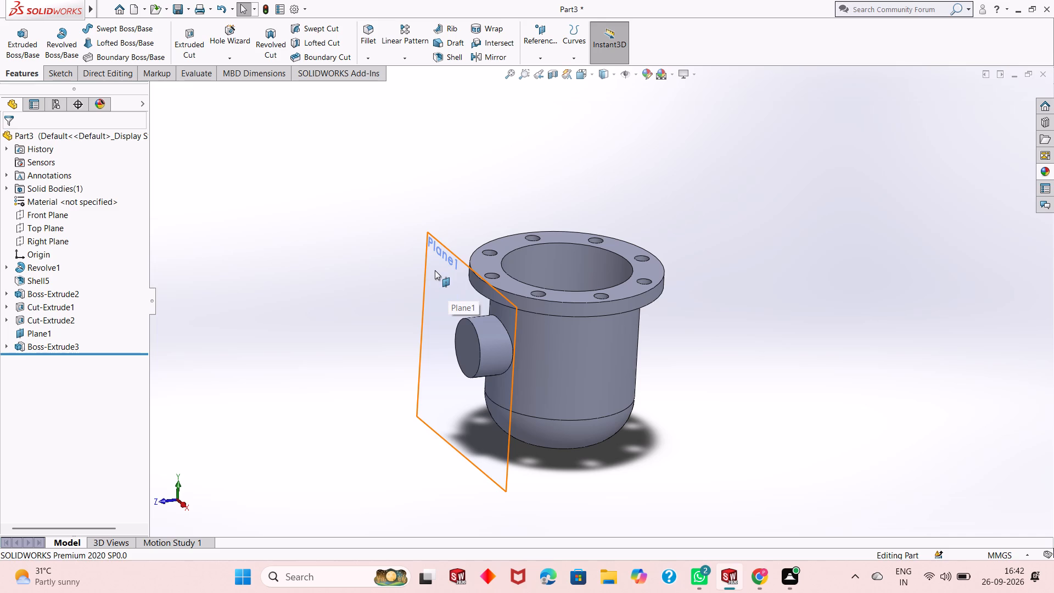
middle_drag(583, 241, 573, 260)
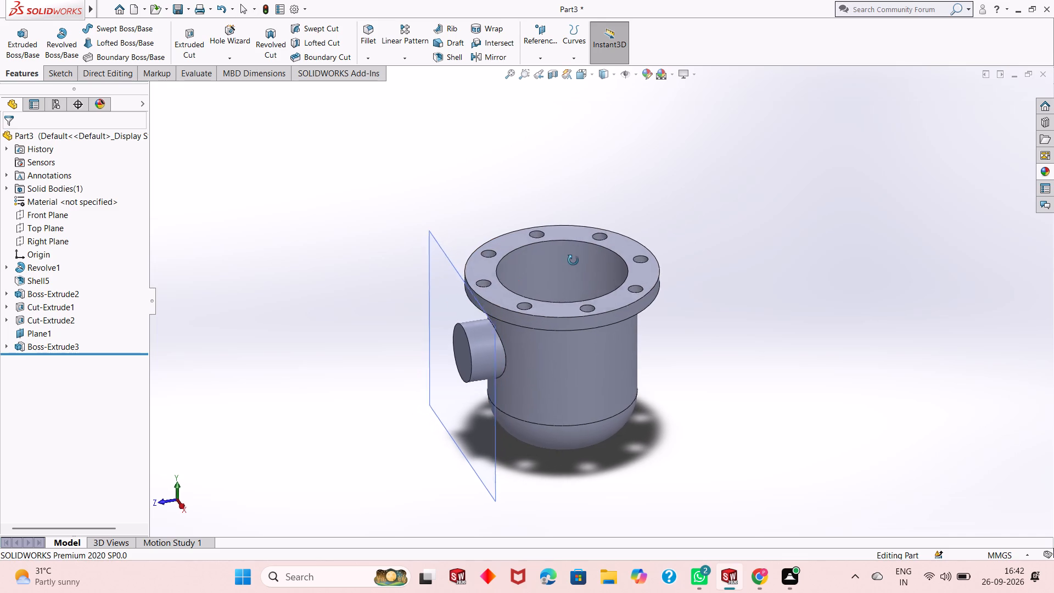
middle_drag(573, 260, 570, 264)
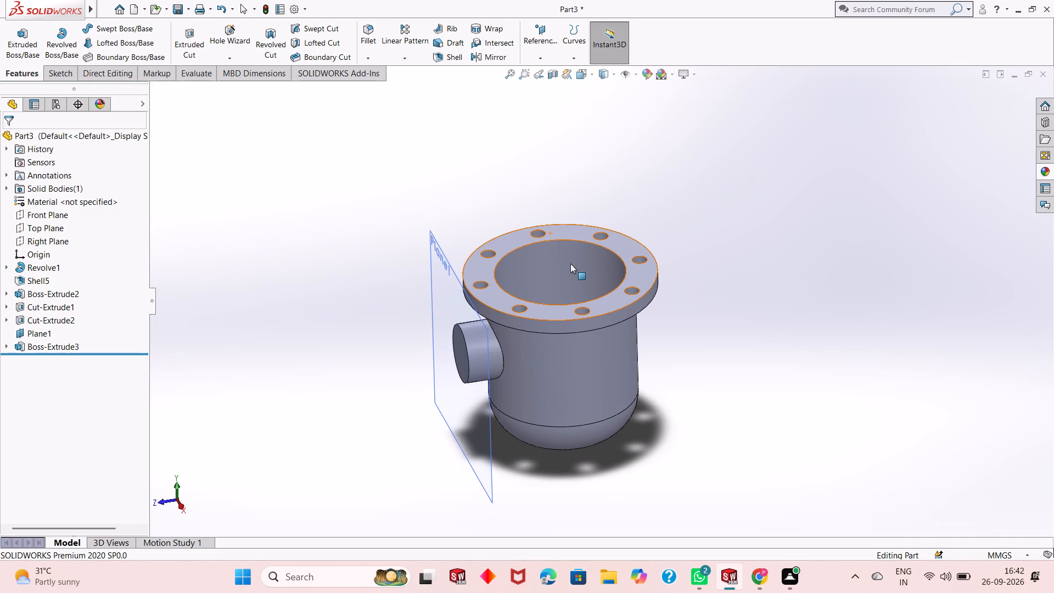
scroll(570, 264, down, 3)
scroll(570, 264, up, 3)
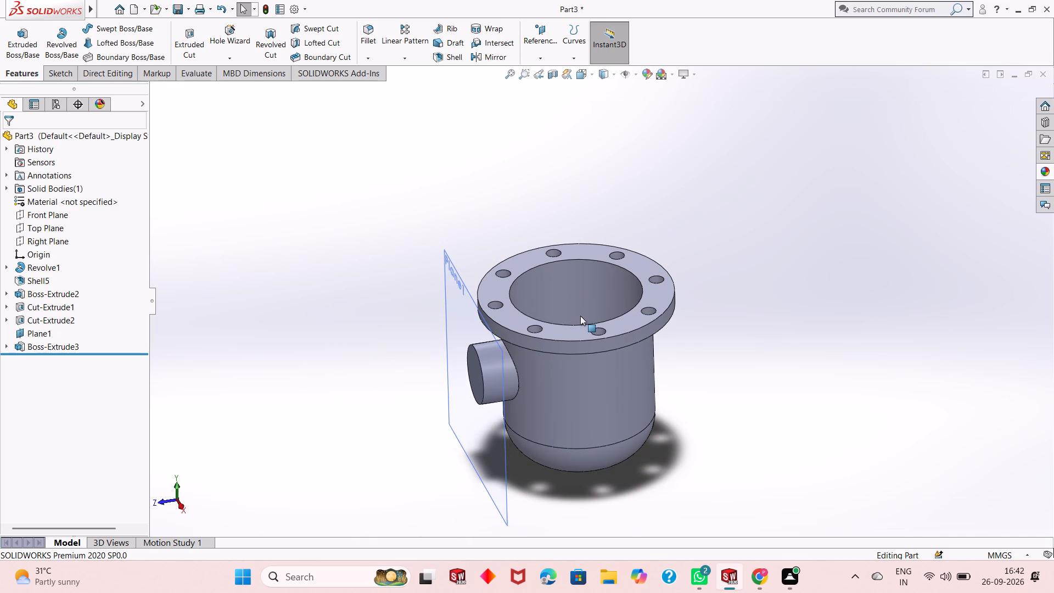
scroll(580, 298, down, 3)
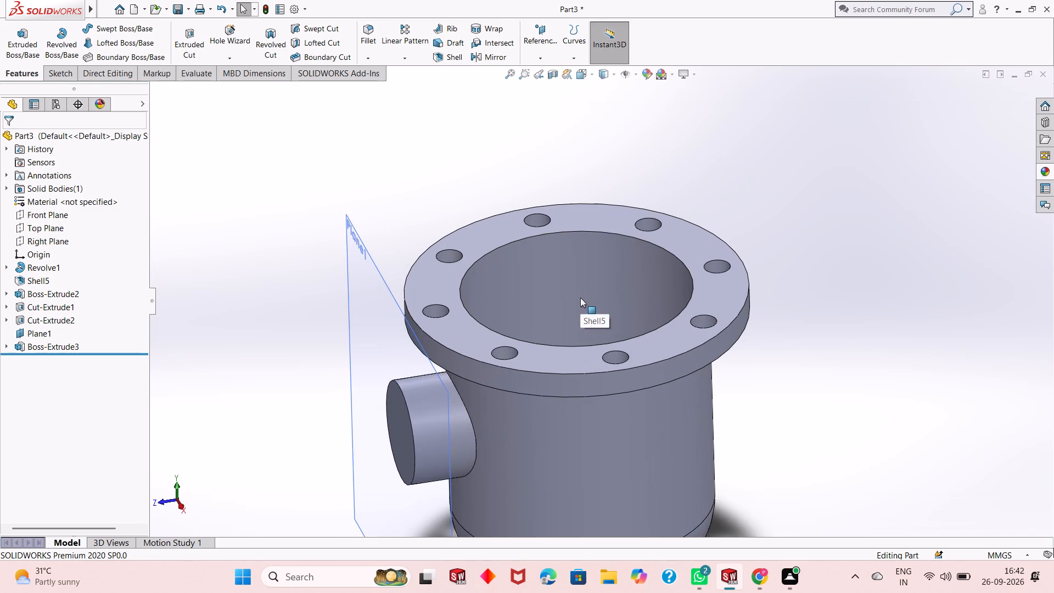
scroll(580, 298, down, 1)
scroll(580, 298, up, 4)
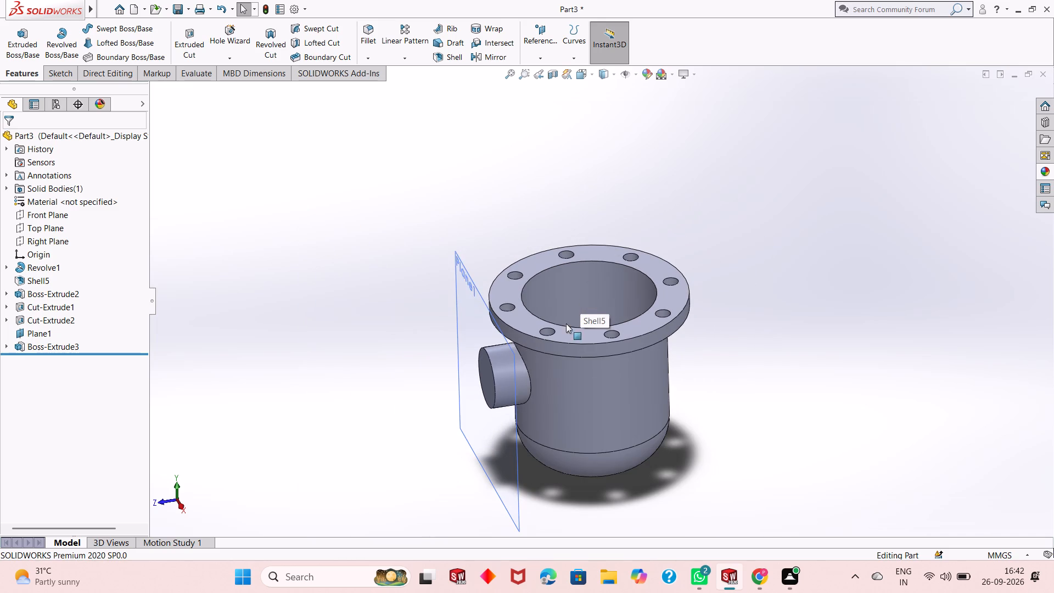
Hide Plane1, the reference plane beside the side boss.
right_click(462, 301)
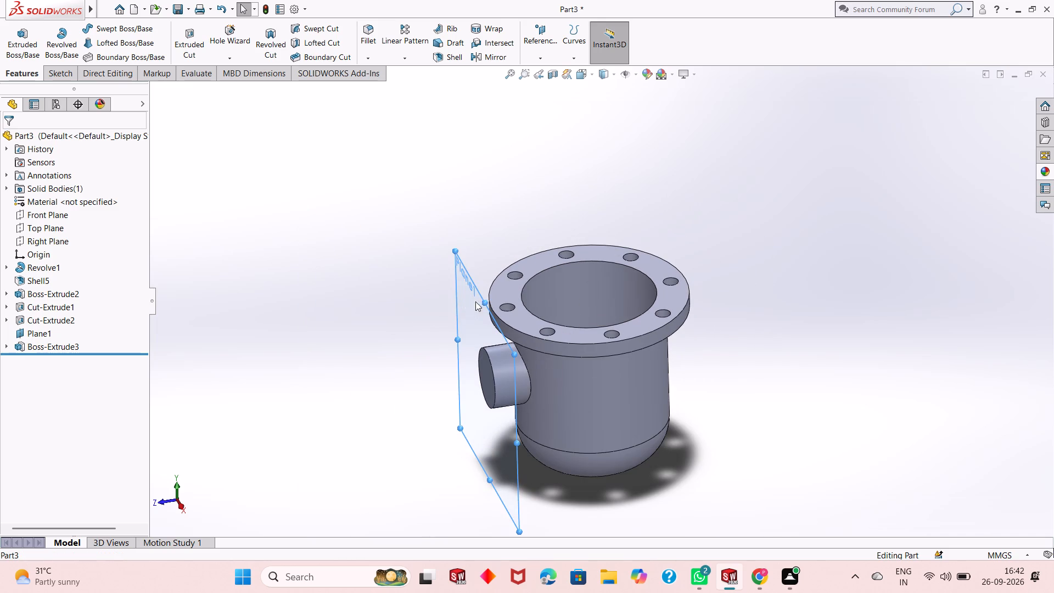
click(504, 289)
middle_drag(595, 398, 591, 367)
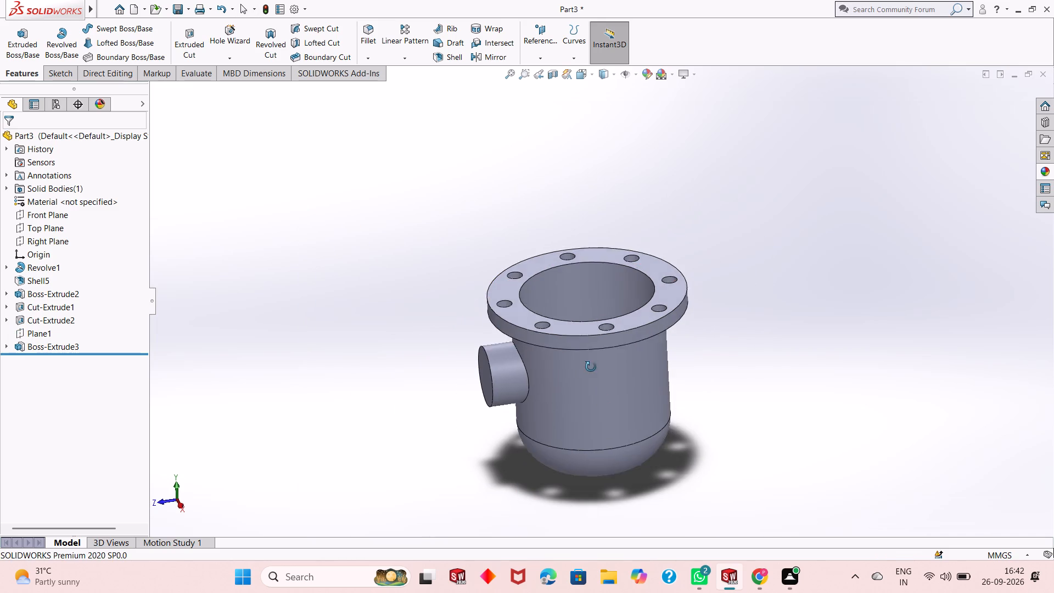
middle_drag(591, 367, 591, 358)
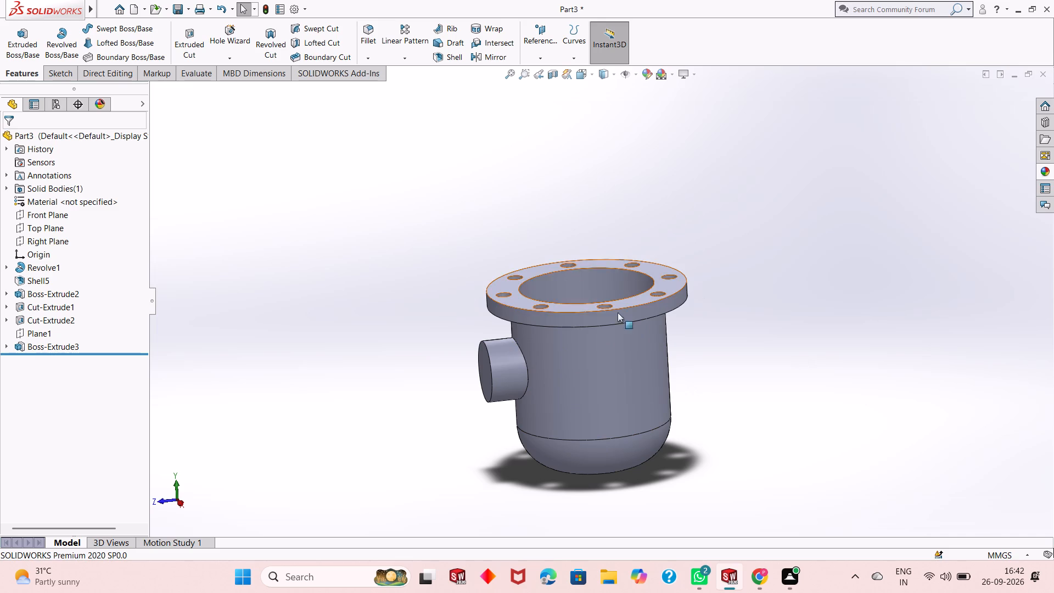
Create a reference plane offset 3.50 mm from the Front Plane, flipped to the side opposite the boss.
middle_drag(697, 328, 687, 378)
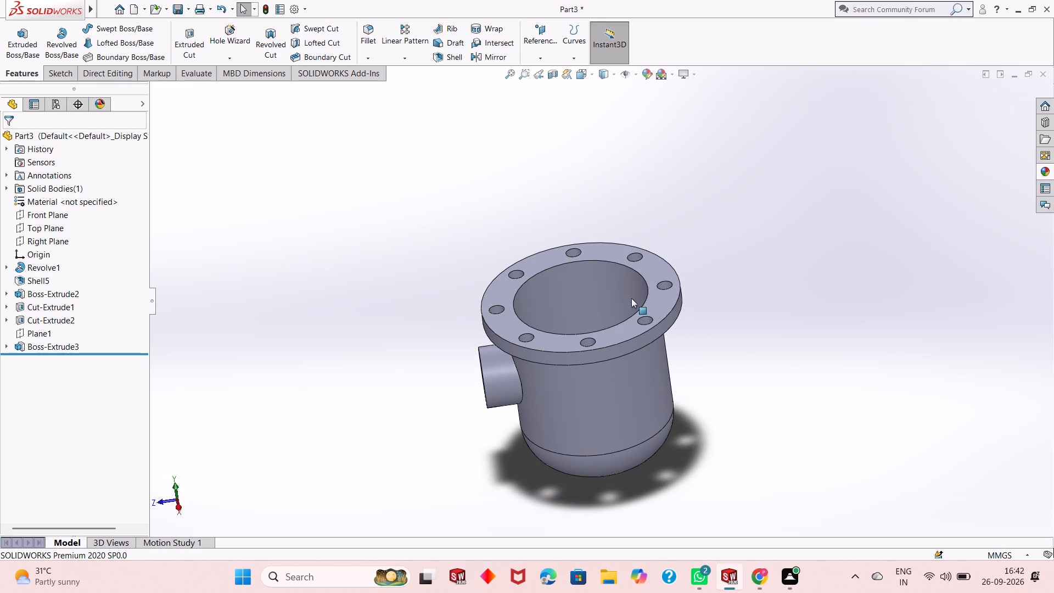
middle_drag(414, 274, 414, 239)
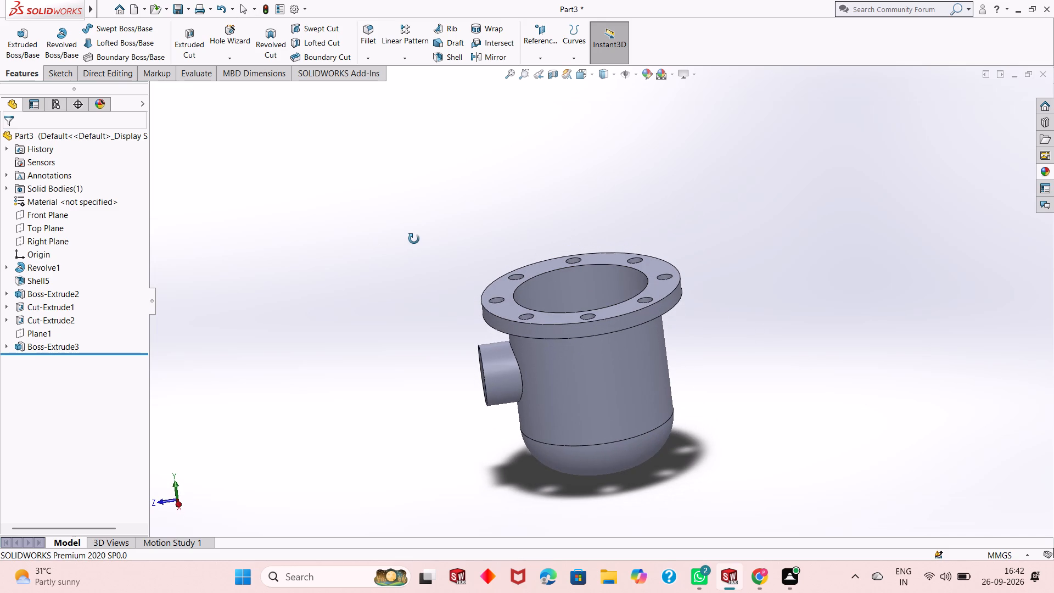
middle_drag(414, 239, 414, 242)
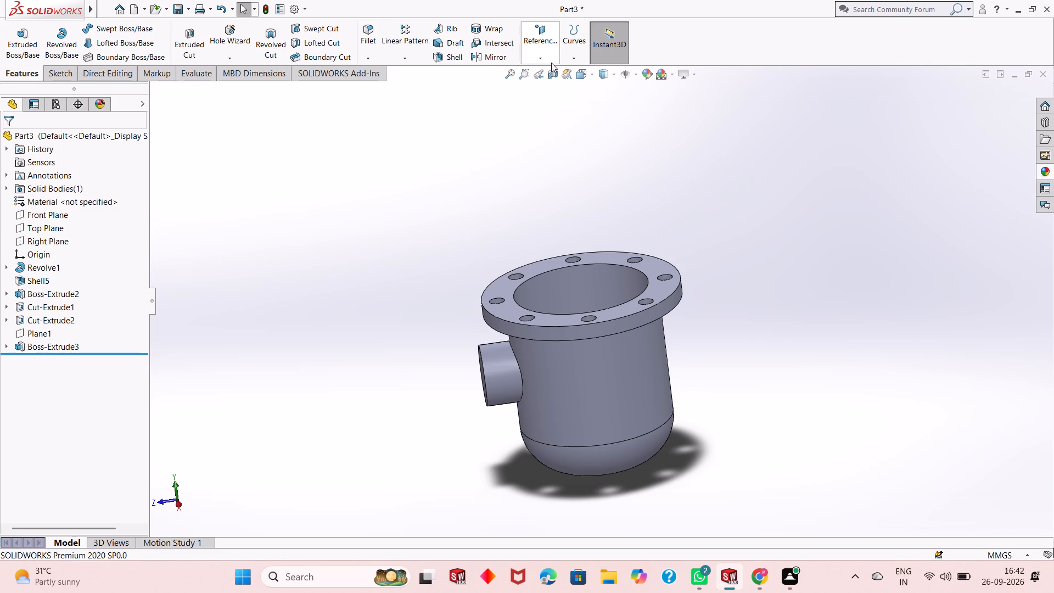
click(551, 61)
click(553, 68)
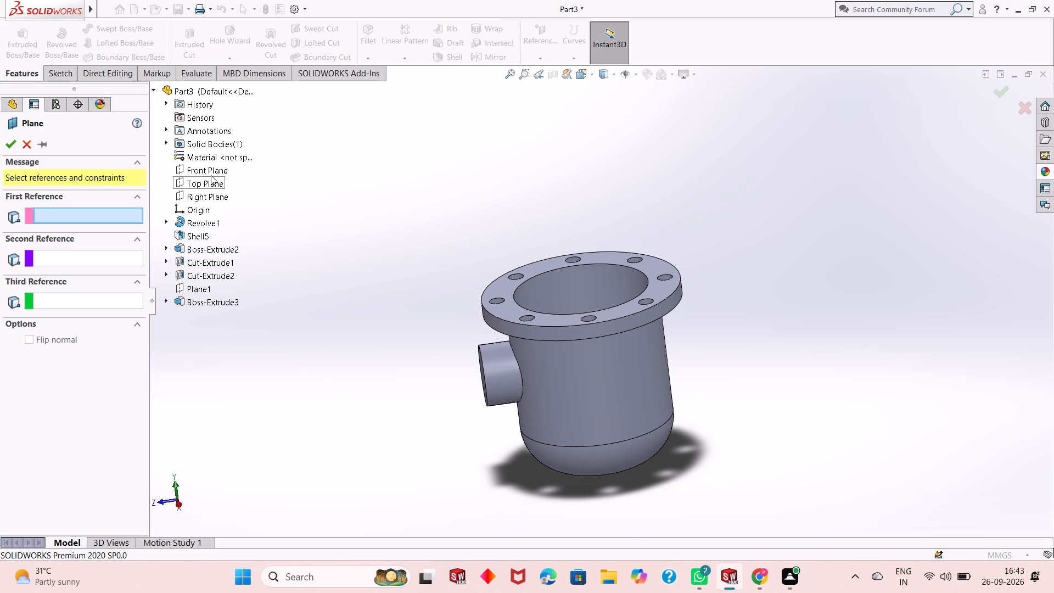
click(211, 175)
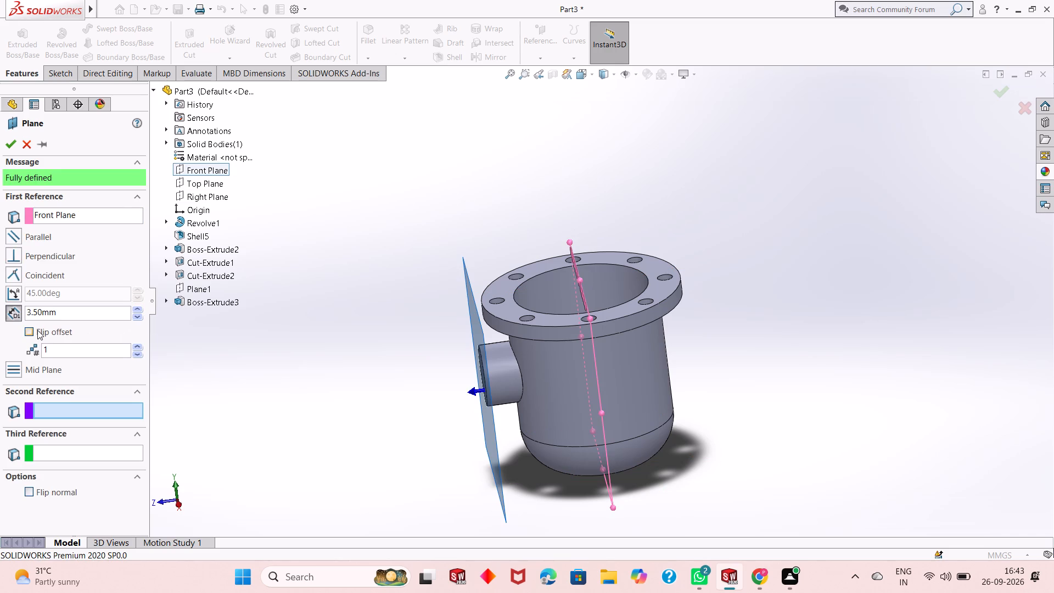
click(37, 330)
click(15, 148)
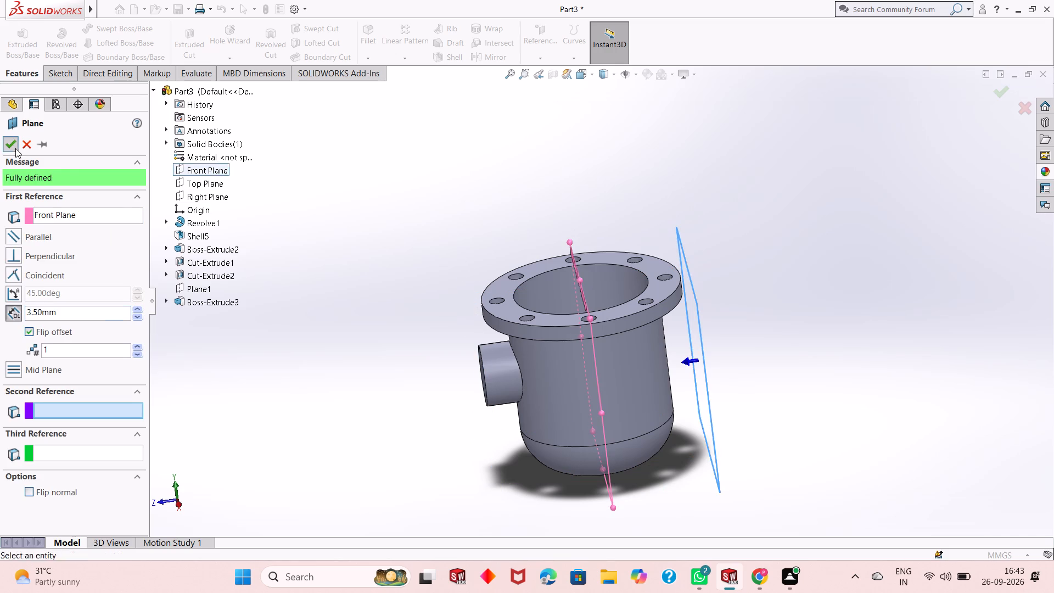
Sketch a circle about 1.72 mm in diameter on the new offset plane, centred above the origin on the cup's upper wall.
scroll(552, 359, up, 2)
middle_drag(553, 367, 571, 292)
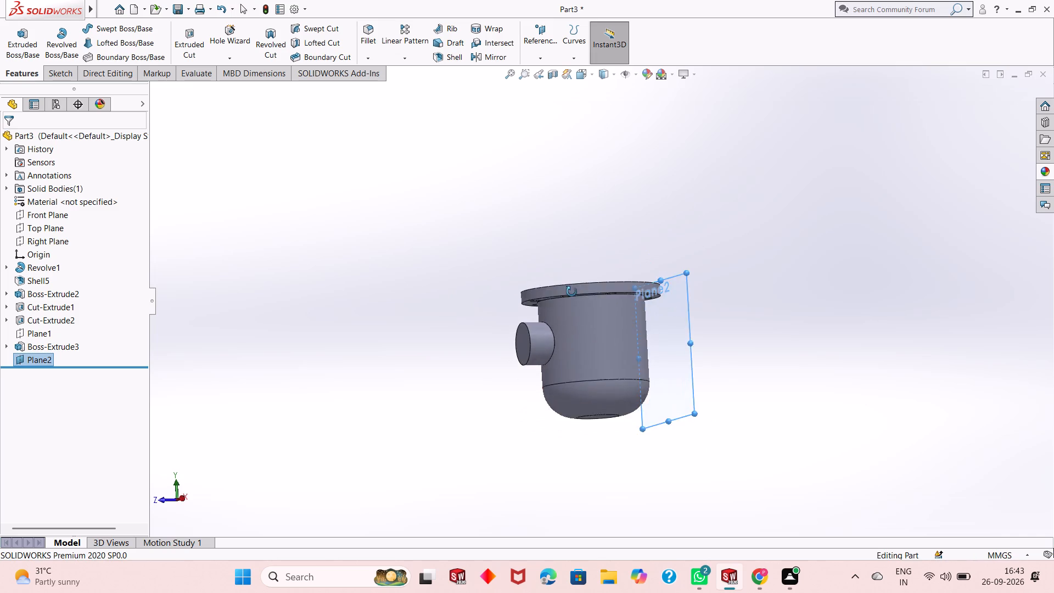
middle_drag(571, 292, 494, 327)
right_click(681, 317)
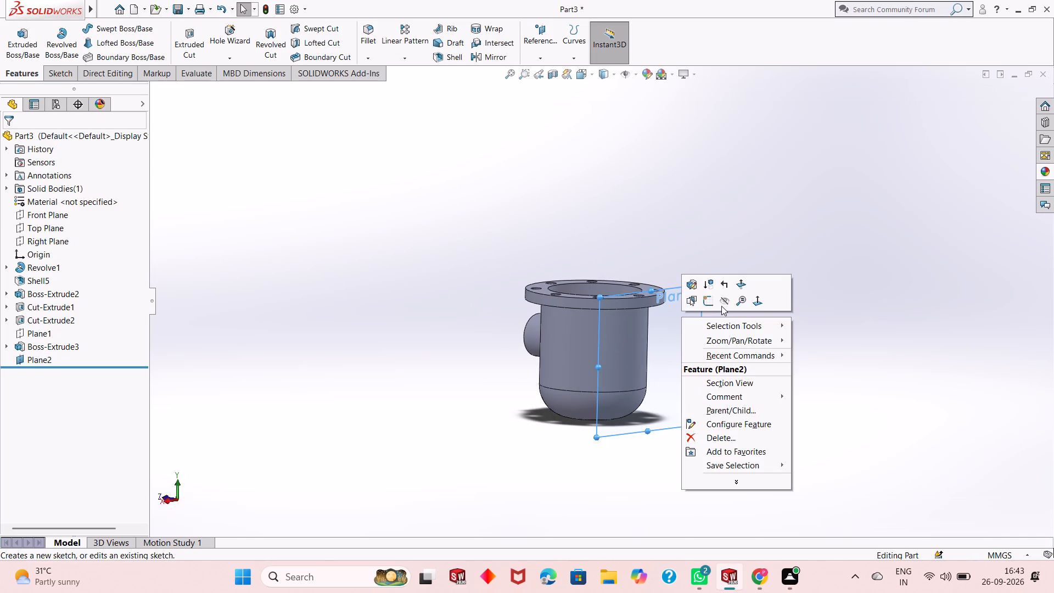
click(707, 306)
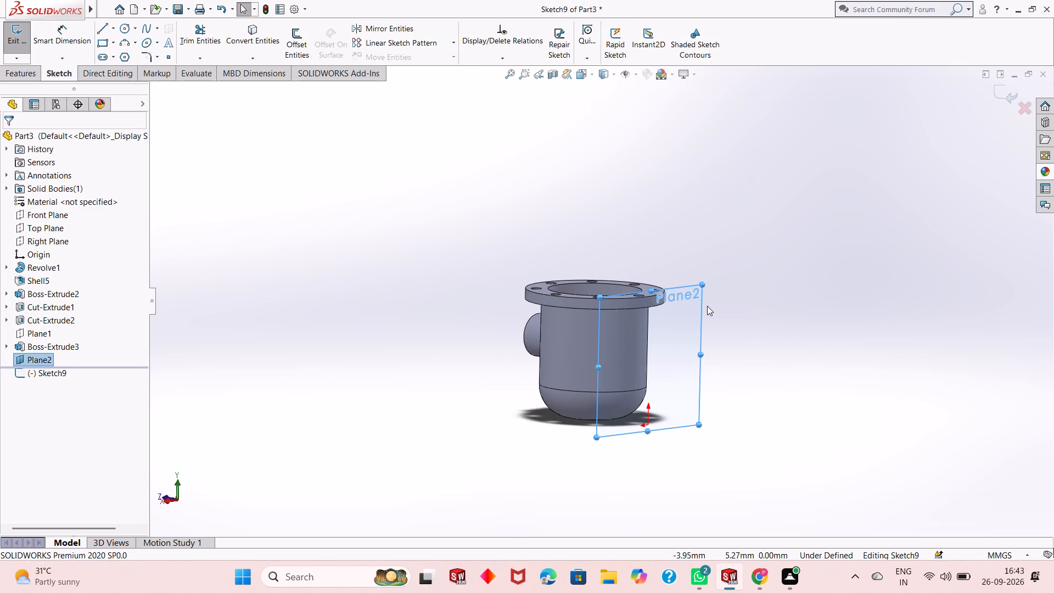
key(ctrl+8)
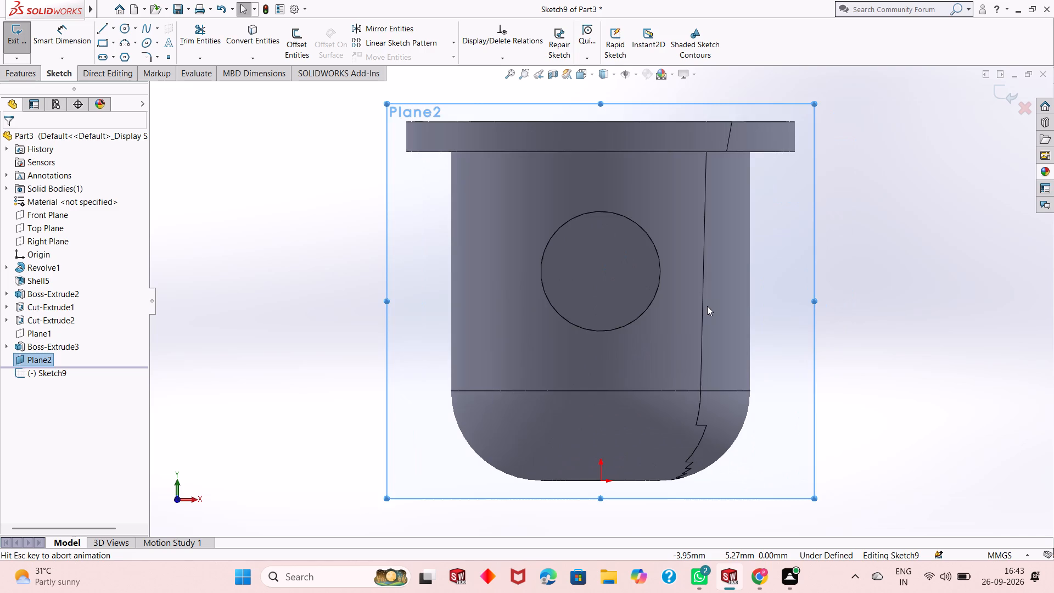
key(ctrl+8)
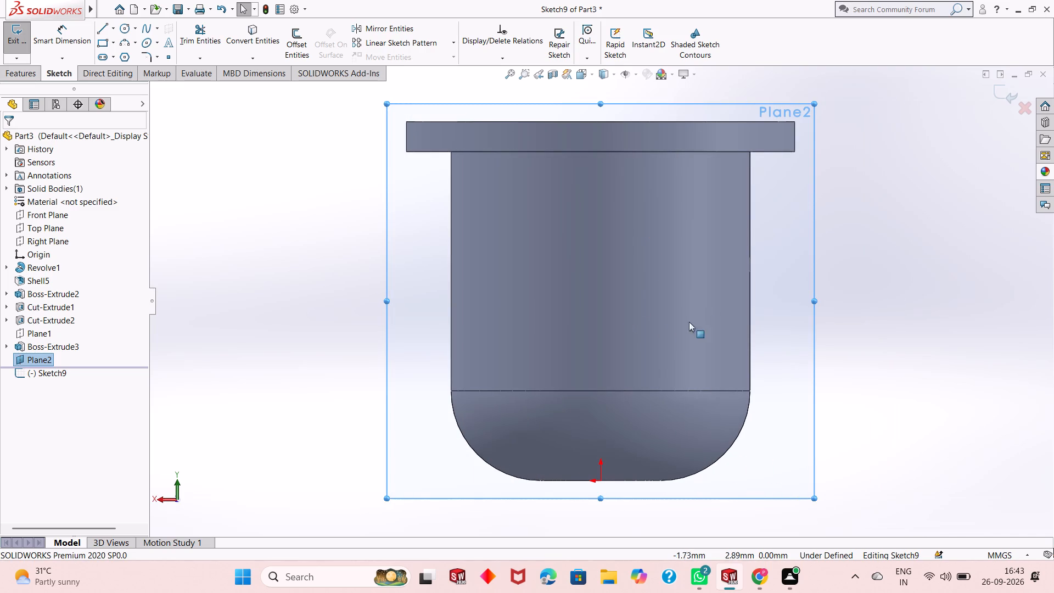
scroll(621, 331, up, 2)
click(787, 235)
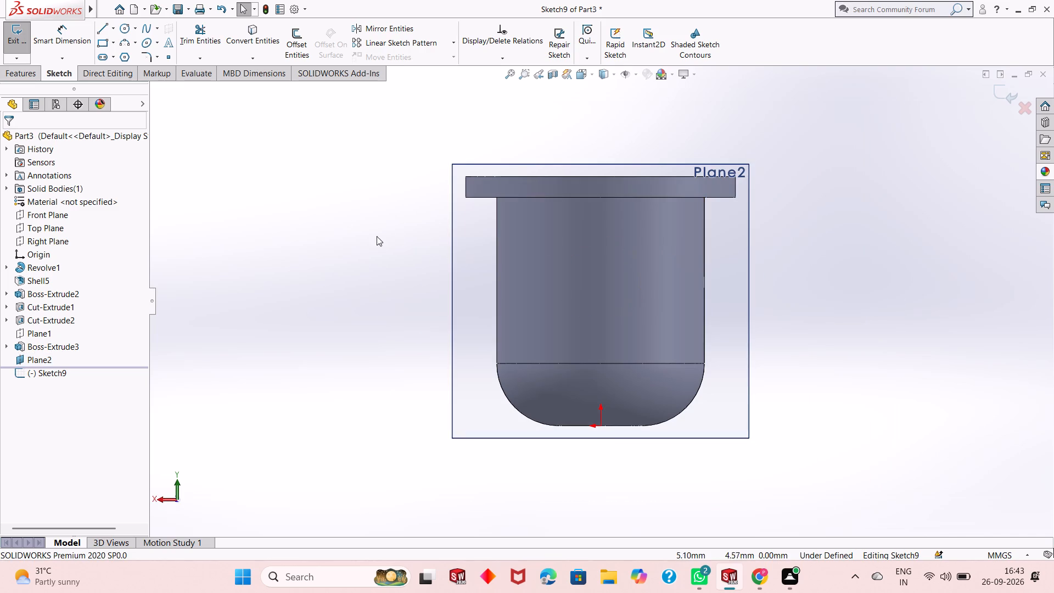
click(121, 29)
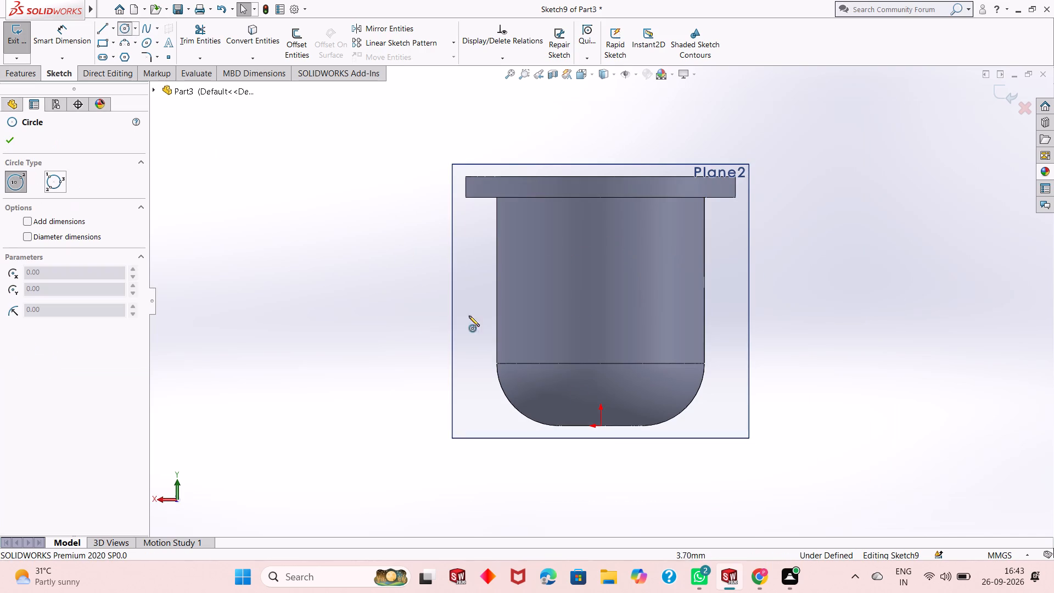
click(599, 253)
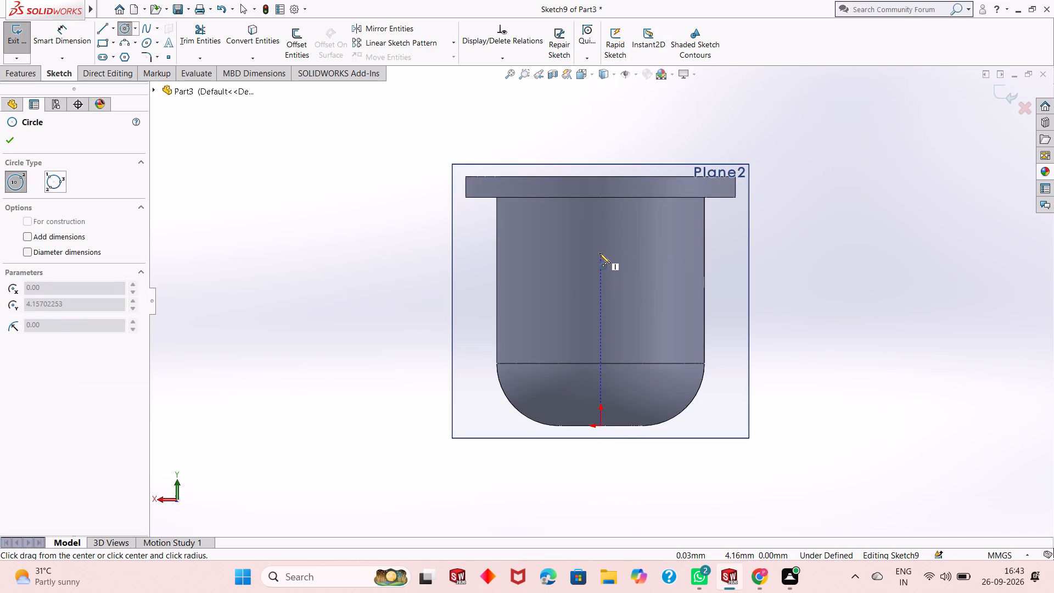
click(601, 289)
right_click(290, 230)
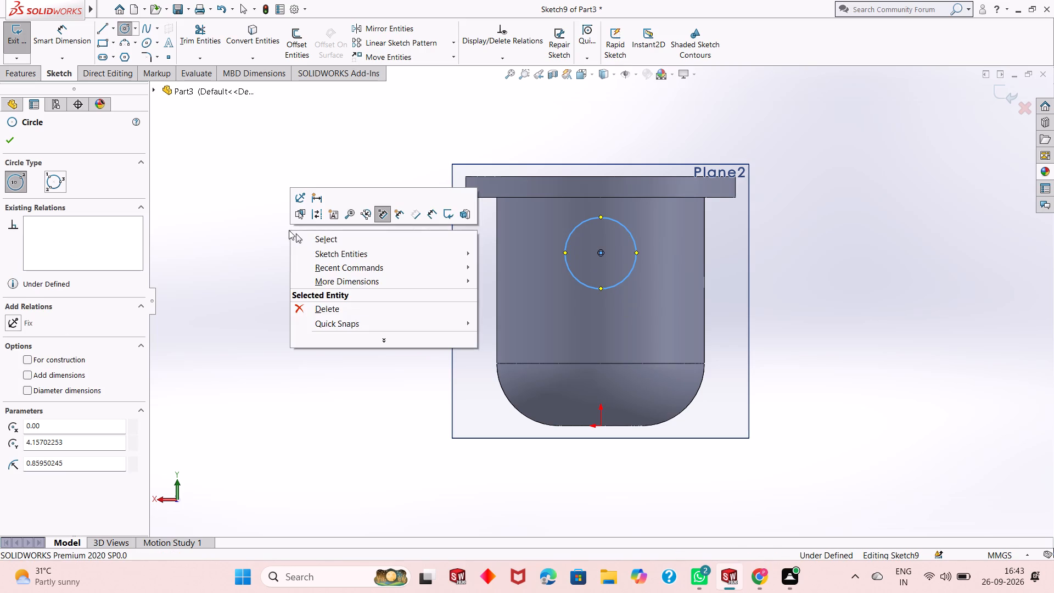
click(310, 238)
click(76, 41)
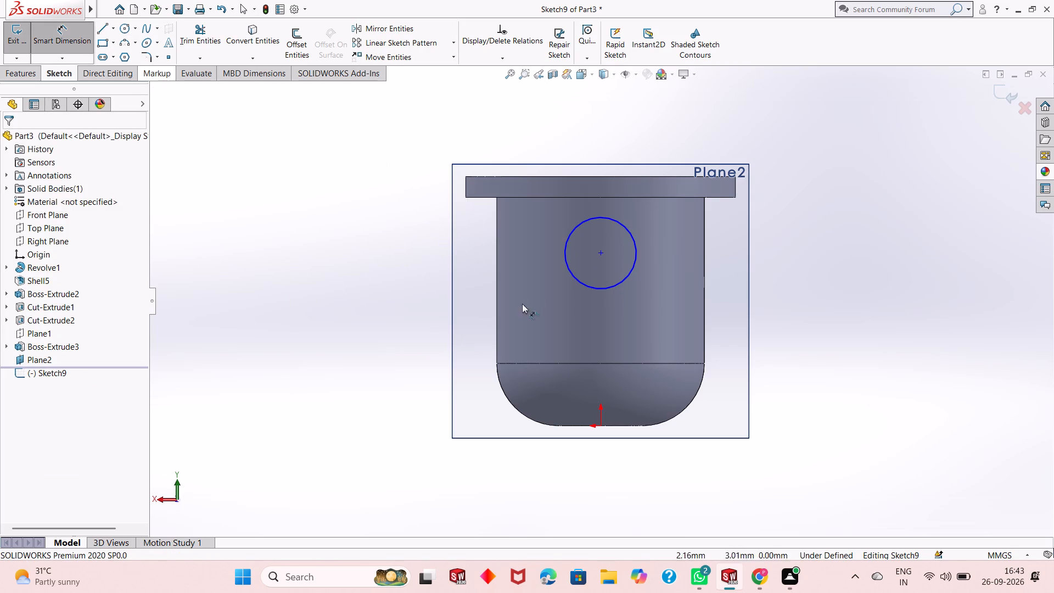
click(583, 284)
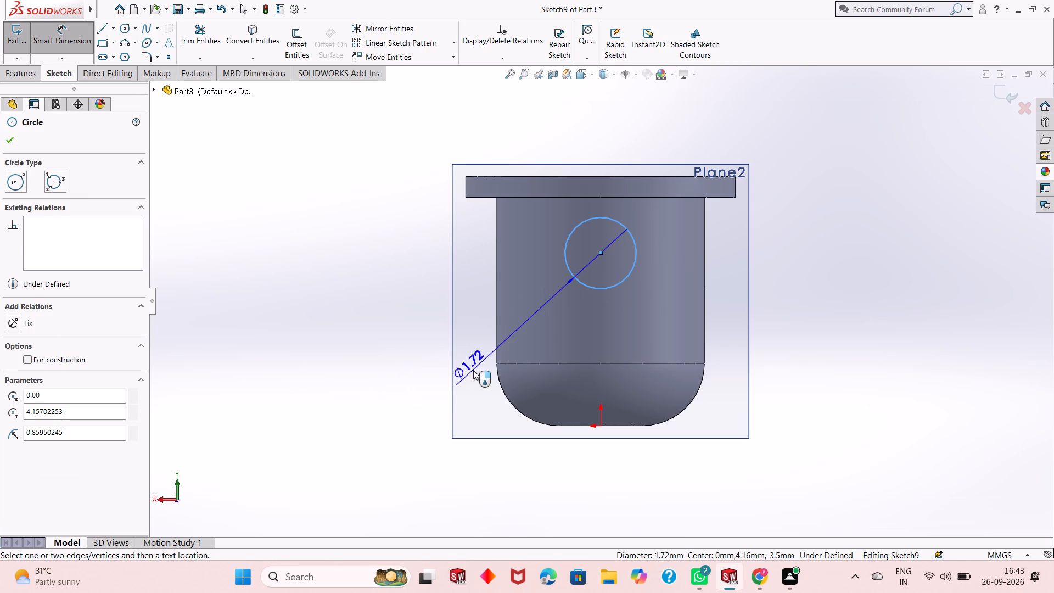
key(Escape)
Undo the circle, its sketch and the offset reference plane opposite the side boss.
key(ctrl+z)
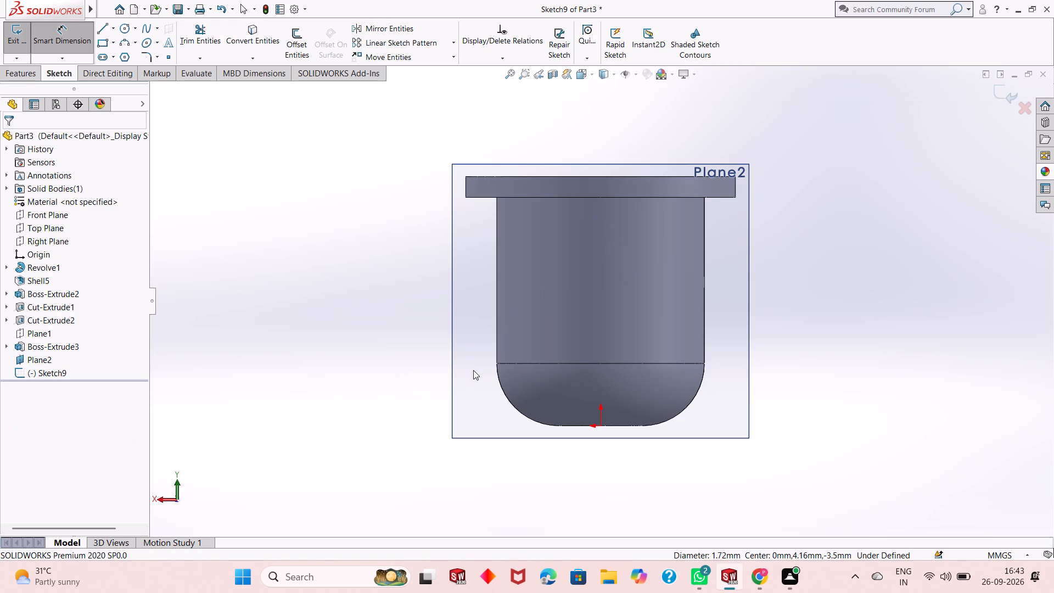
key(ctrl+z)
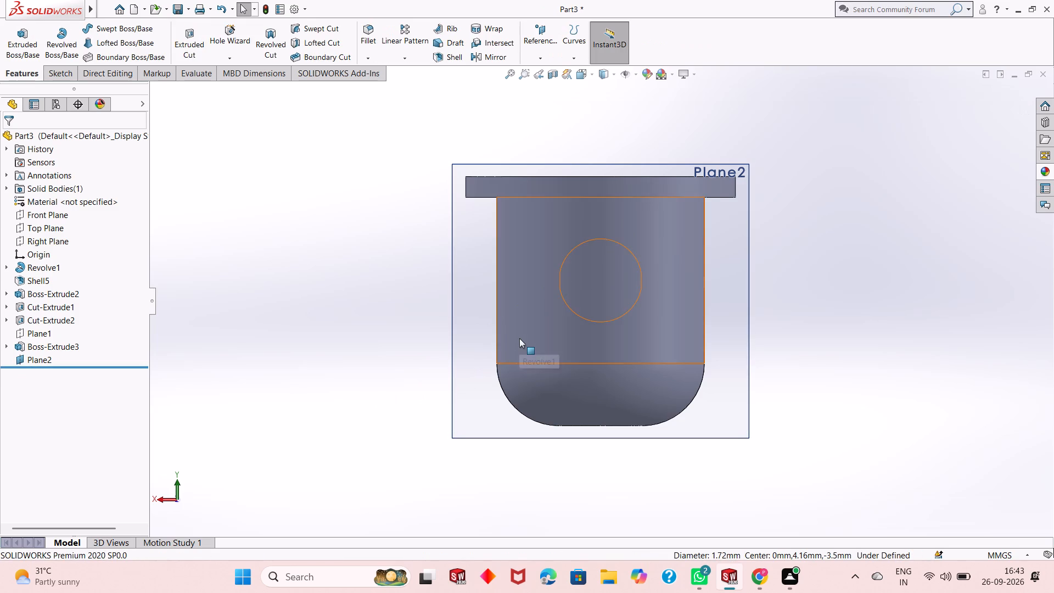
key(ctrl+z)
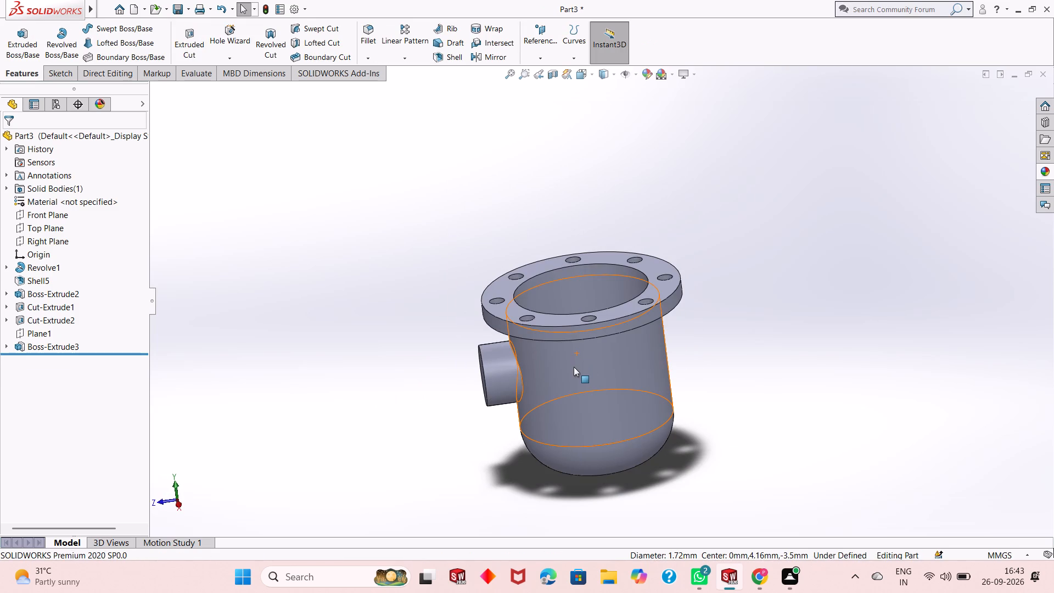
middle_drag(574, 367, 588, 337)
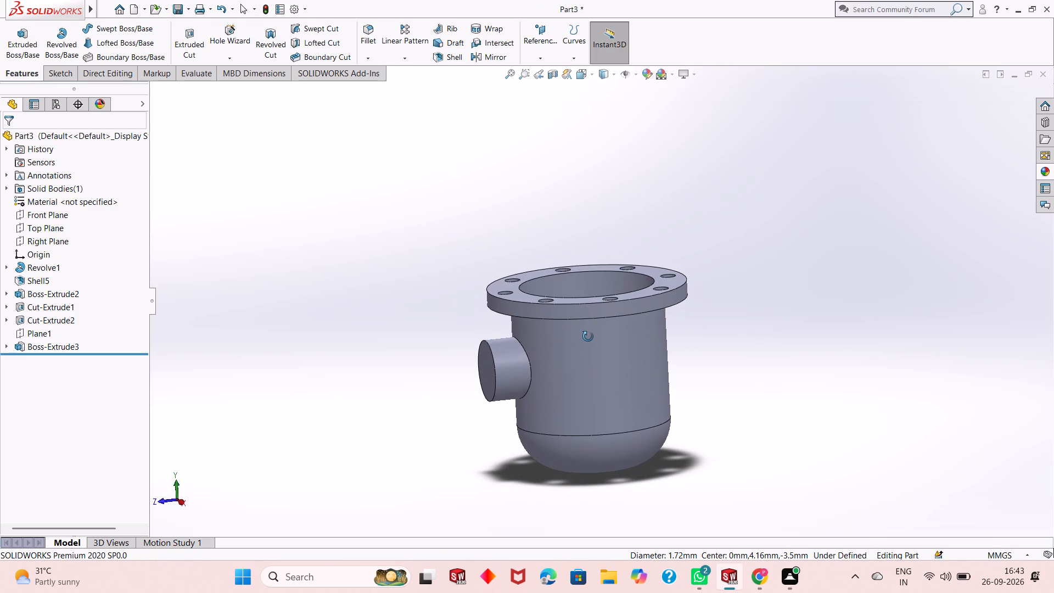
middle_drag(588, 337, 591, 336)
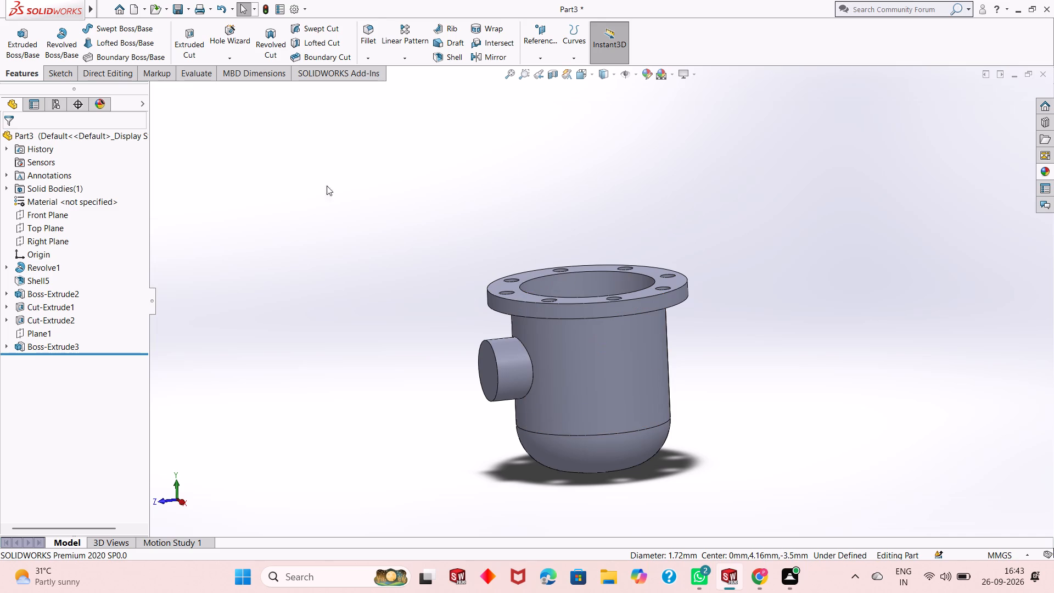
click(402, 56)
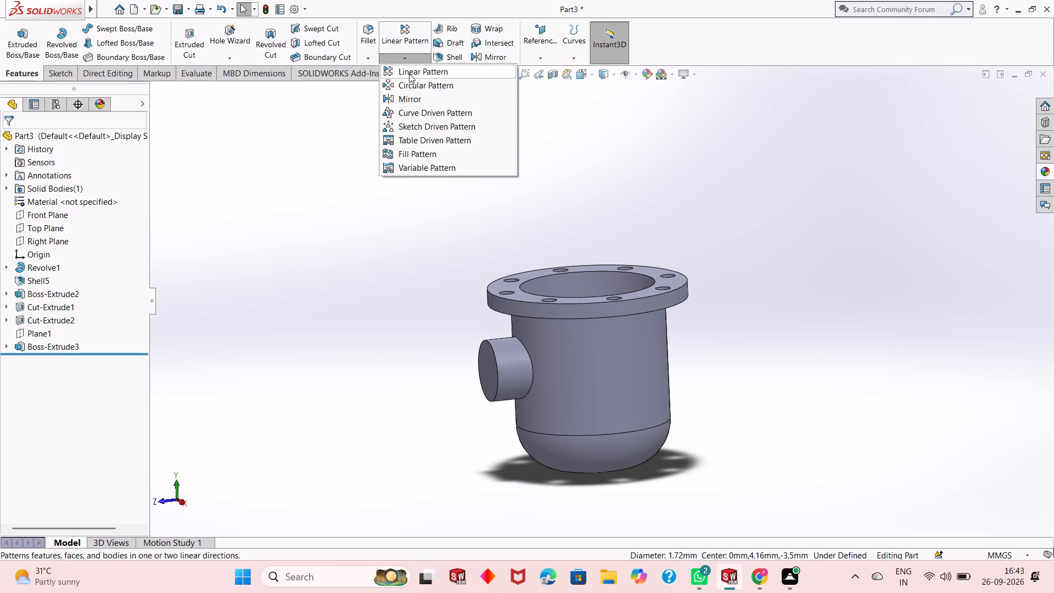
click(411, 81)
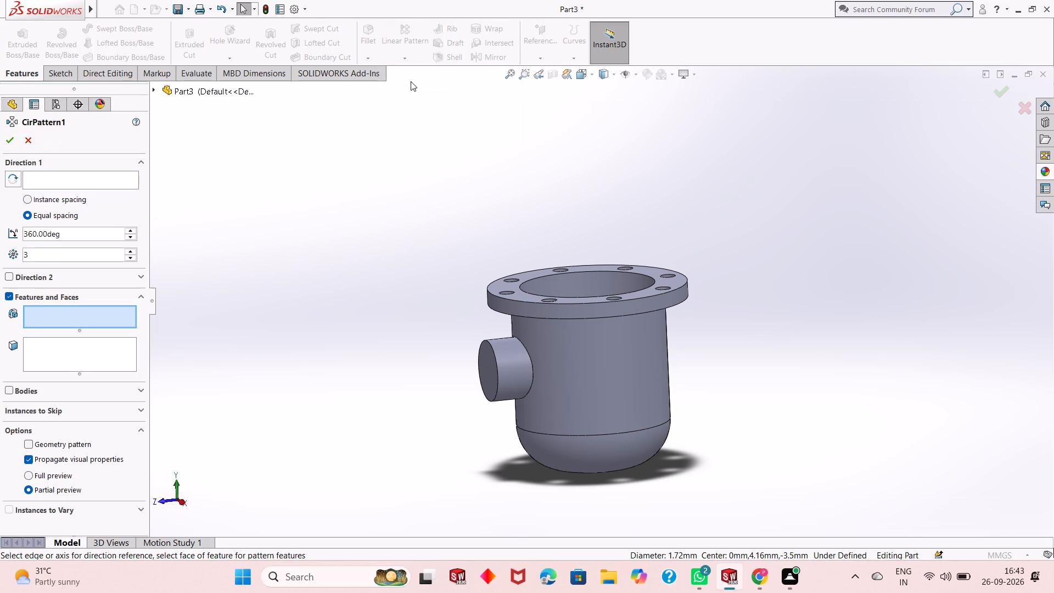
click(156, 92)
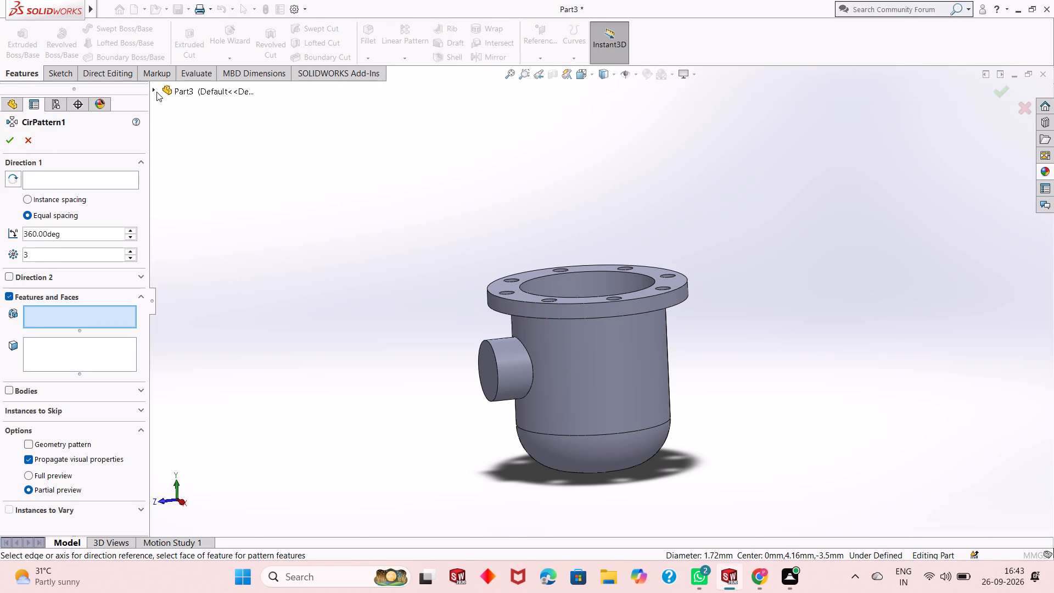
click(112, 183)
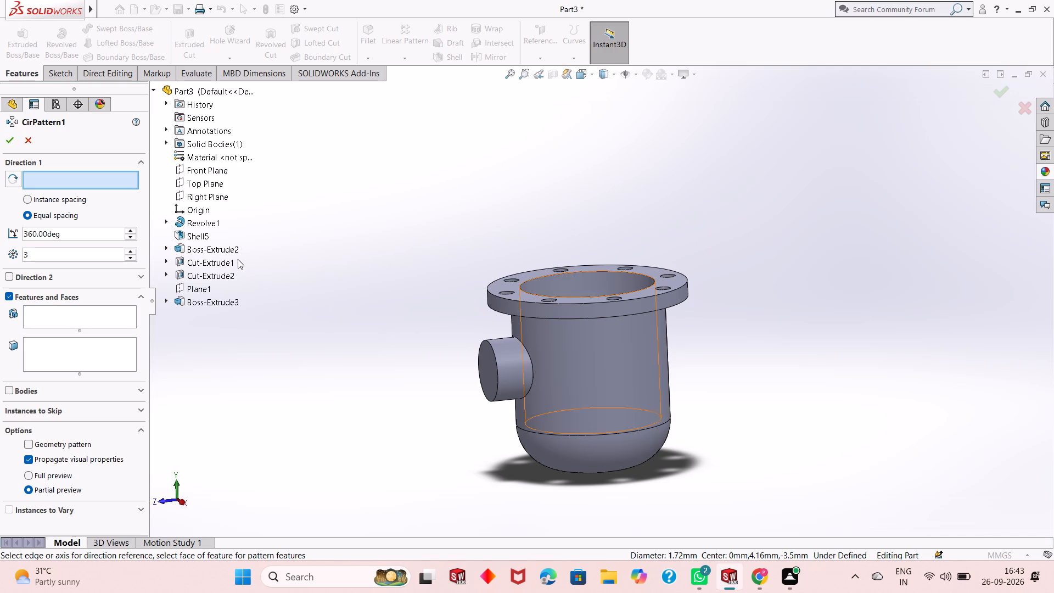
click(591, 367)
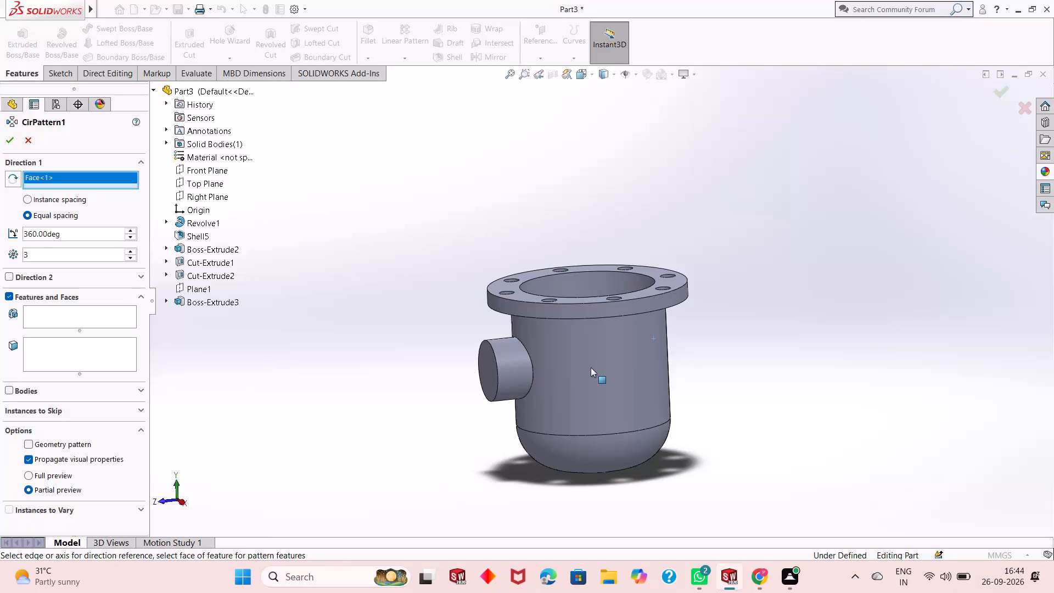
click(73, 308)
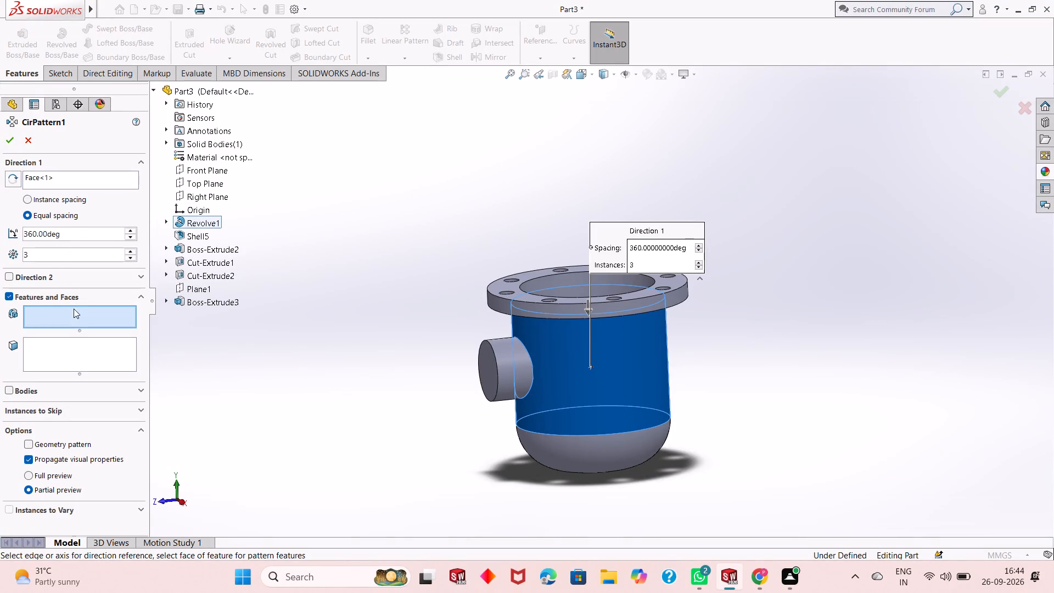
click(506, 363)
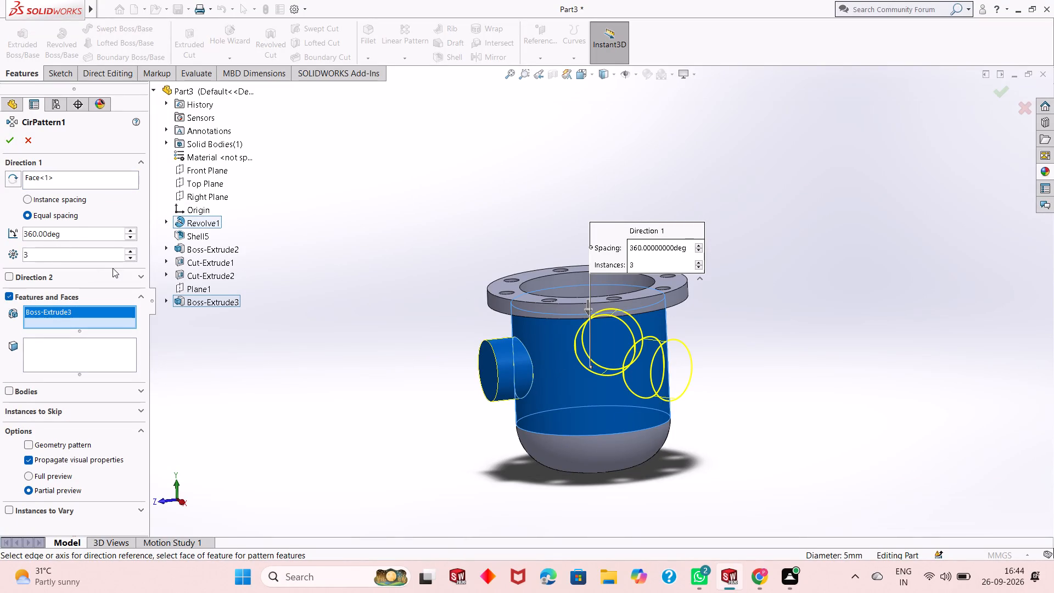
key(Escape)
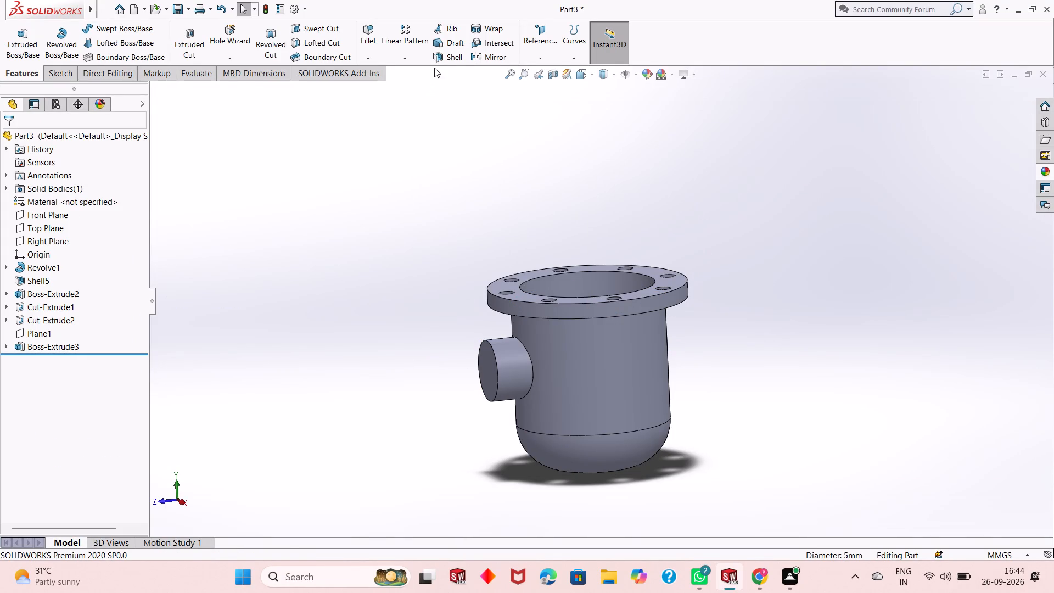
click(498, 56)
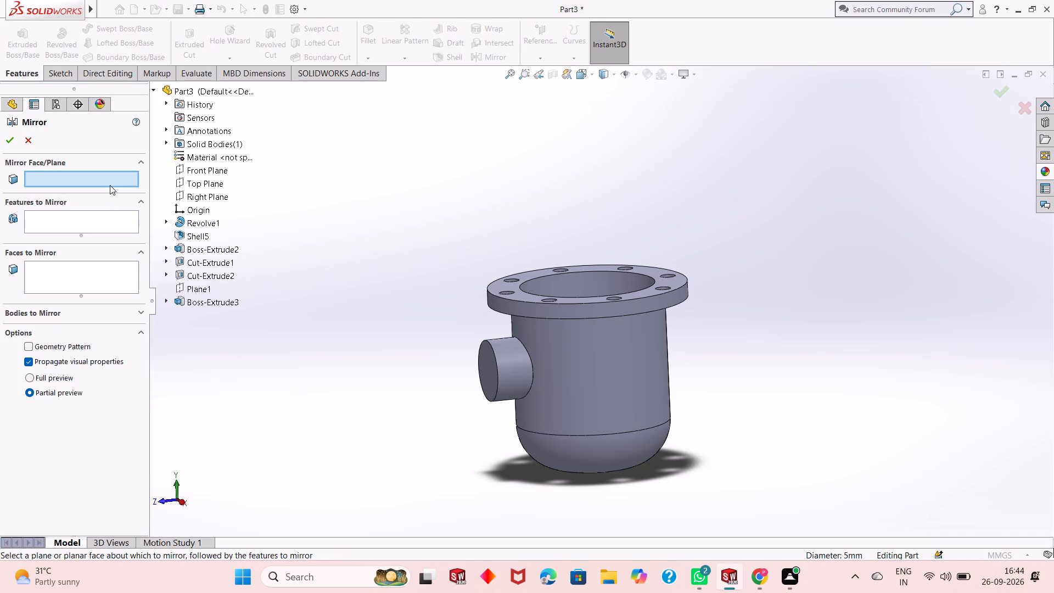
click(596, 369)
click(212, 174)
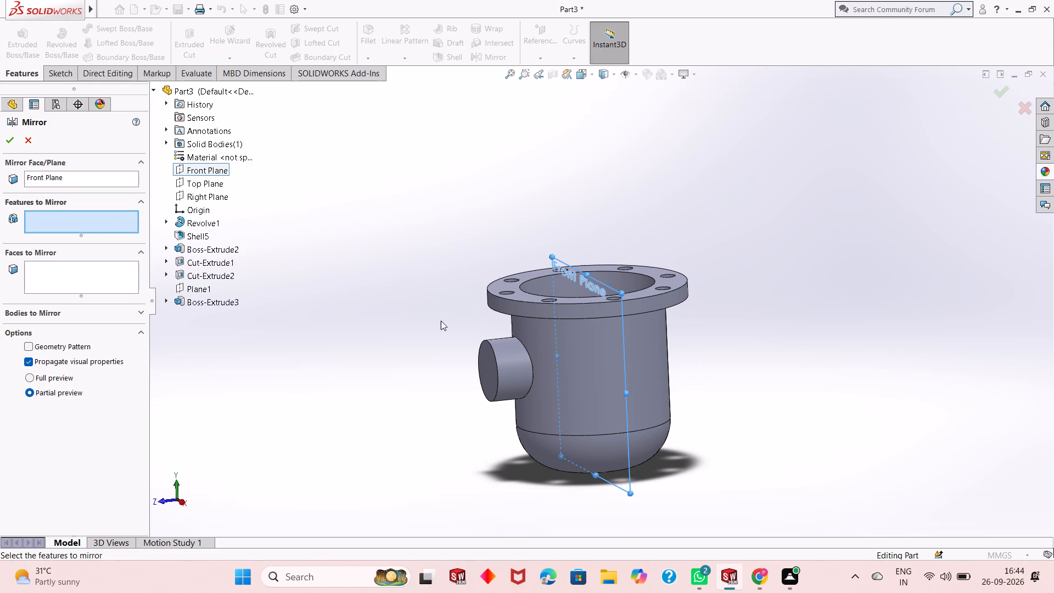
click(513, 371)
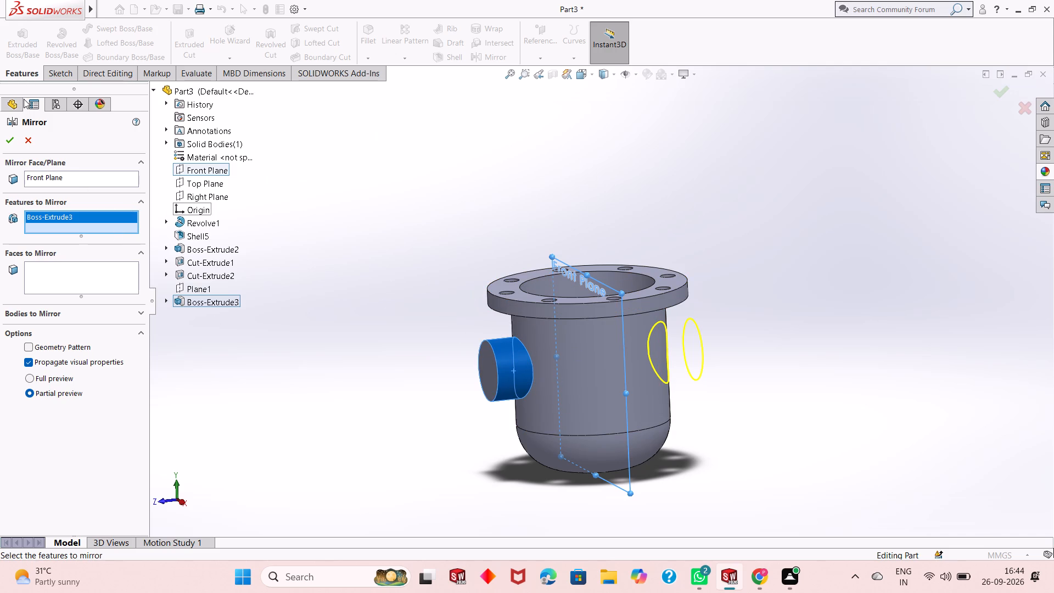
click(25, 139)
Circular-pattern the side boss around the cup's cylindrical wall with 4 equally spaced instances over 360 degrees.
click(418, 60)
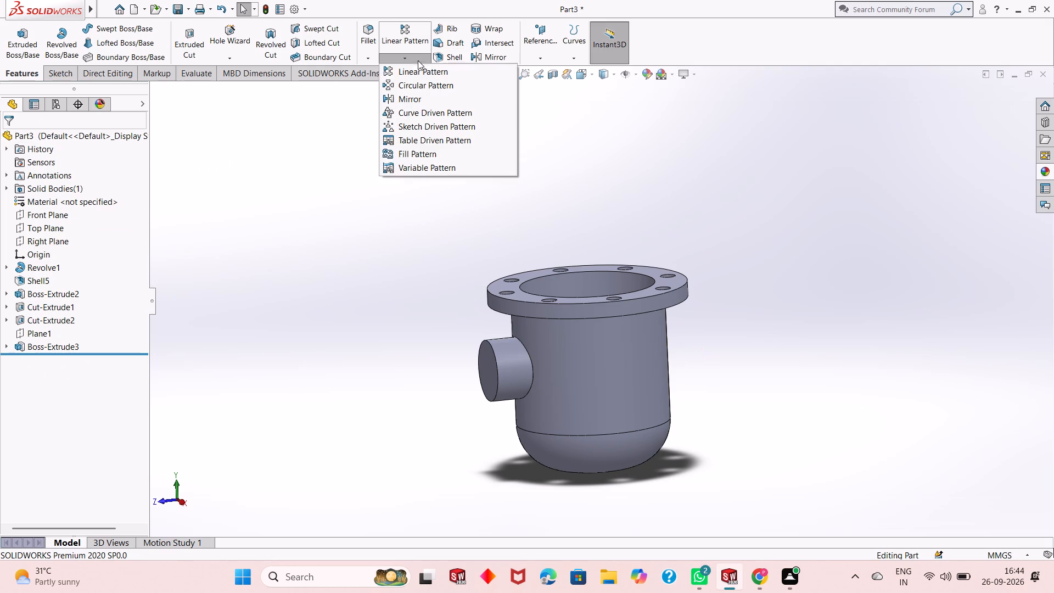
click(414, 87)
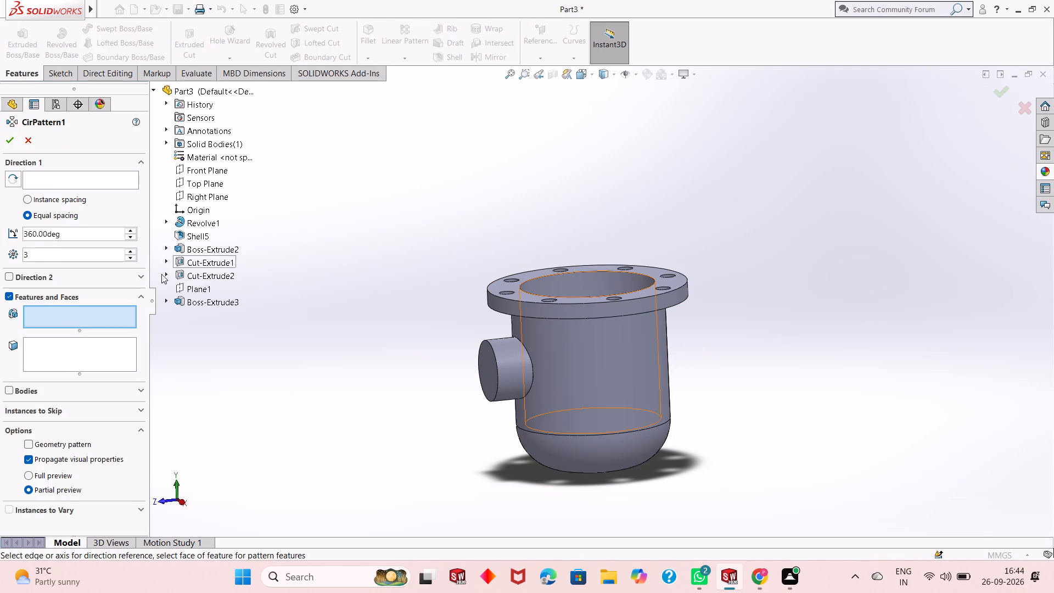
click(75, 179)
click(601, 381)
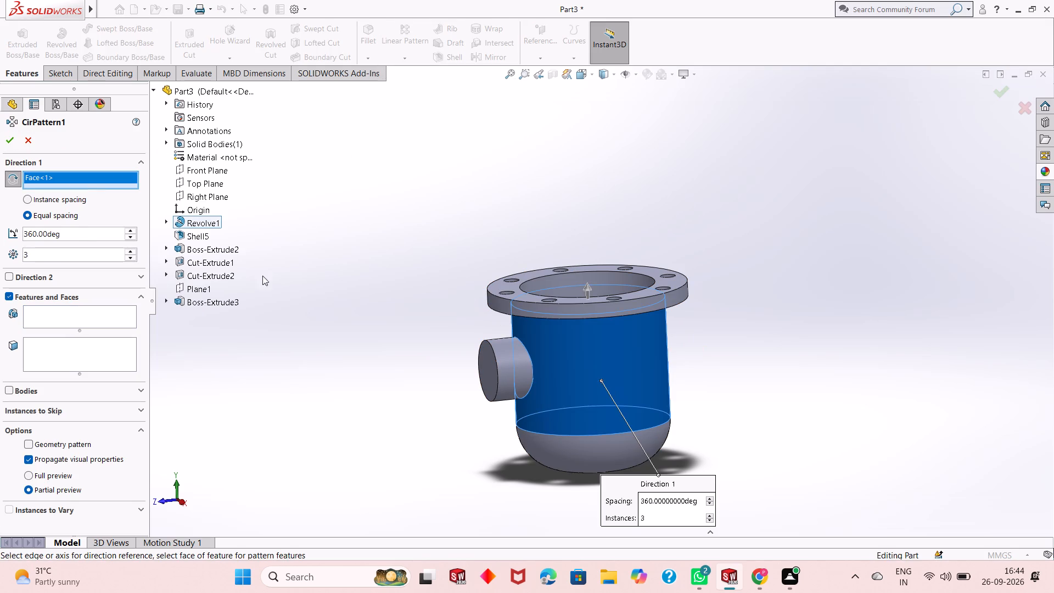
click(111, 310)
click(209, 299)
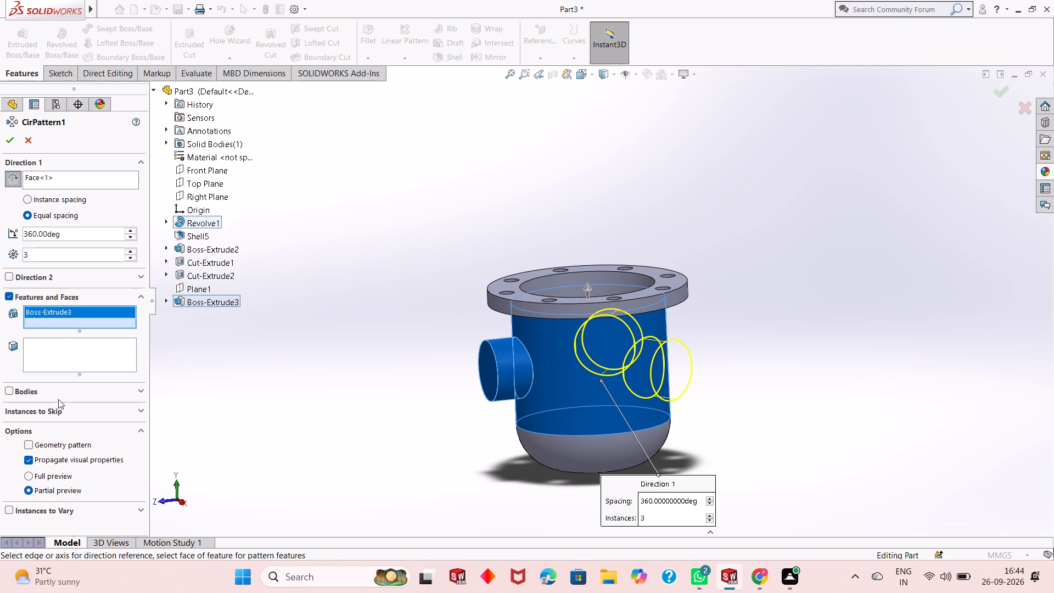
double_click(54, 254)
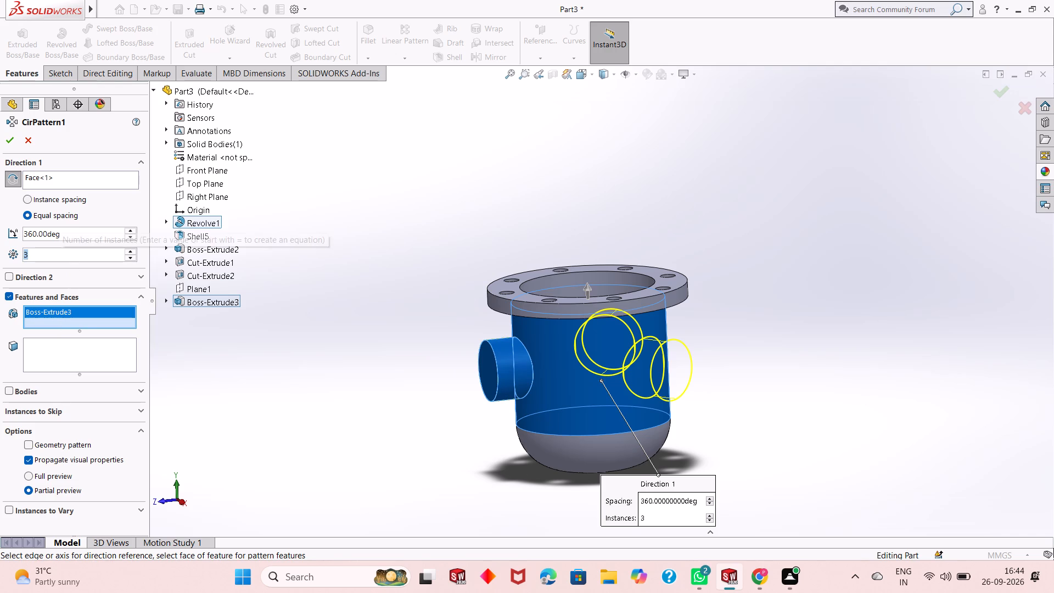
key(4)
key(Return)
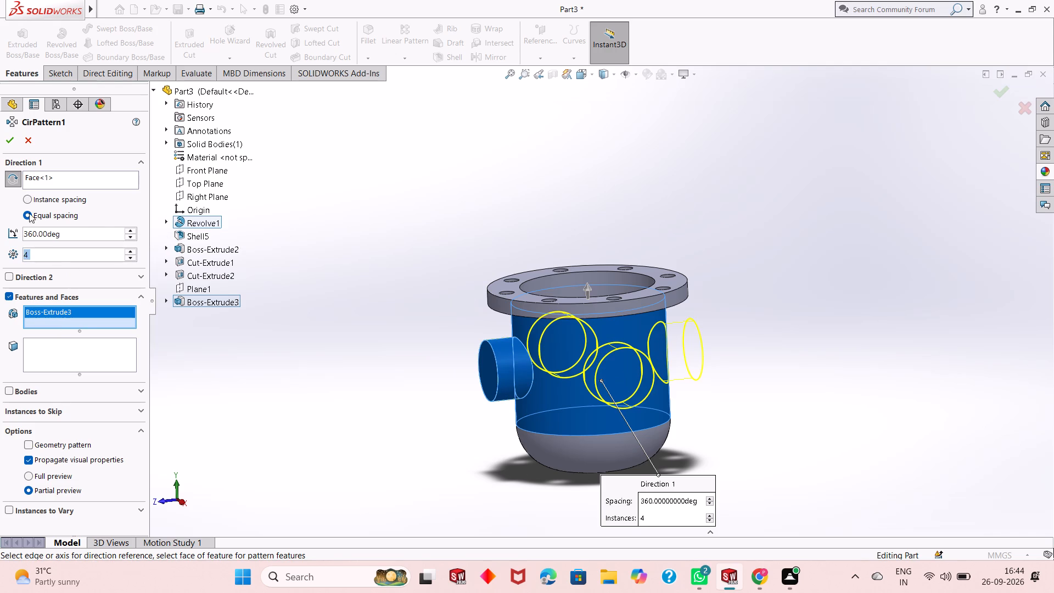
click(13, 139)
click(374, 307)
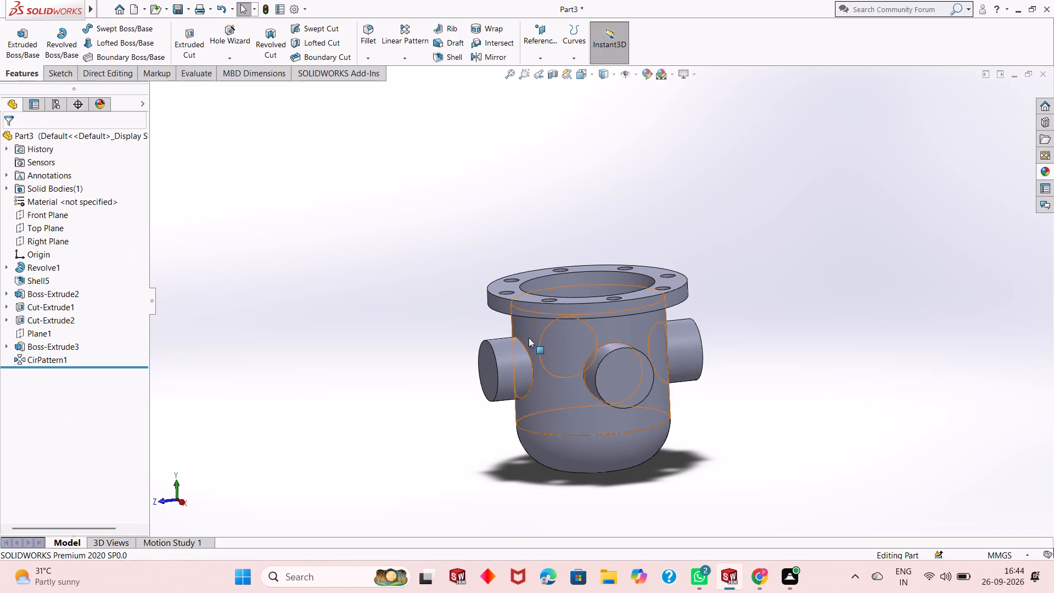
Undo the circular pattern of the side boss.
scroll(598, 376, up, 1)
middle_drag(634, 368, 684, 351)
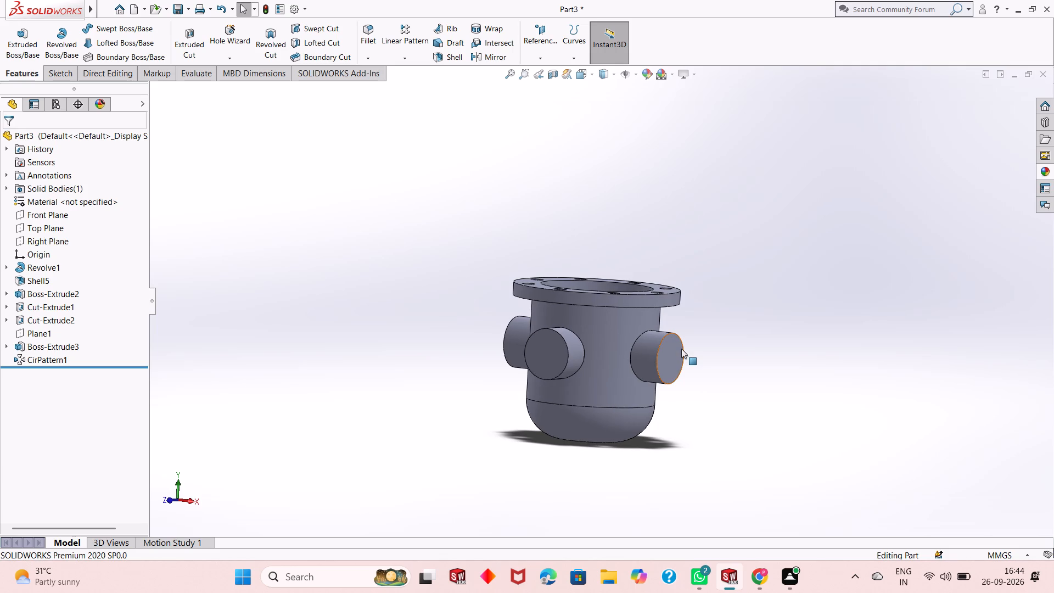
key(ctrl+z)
Start a sketch on the side boss's flat end face and draw a concentric circle about 1.09 mm in diameter.
middle_drag(502, 378, 533, 364)
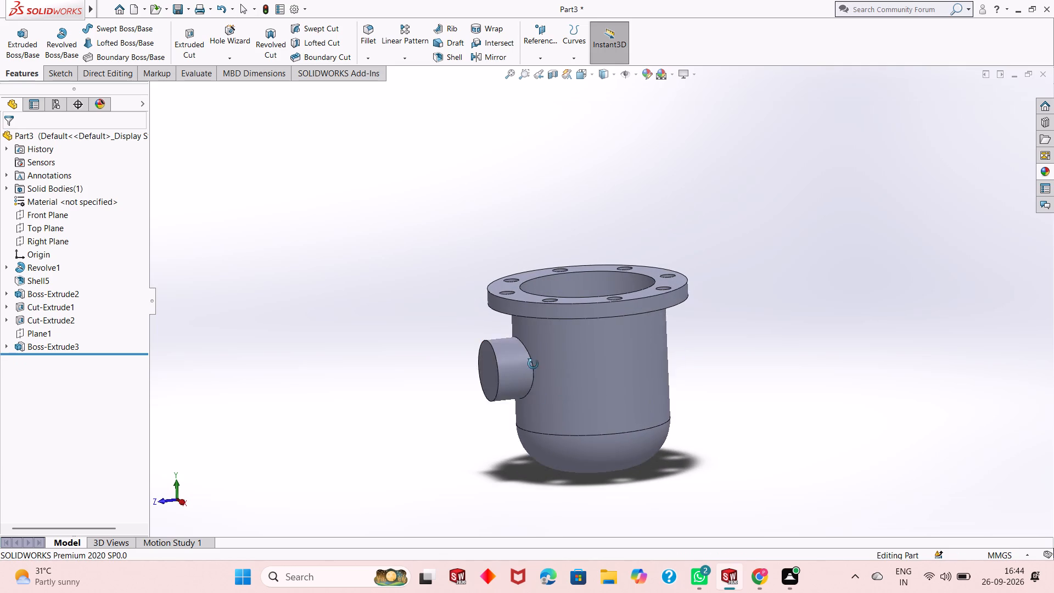
middle_drag(533, 364, 539, 360)
click(514, 357)
click(565, 326)
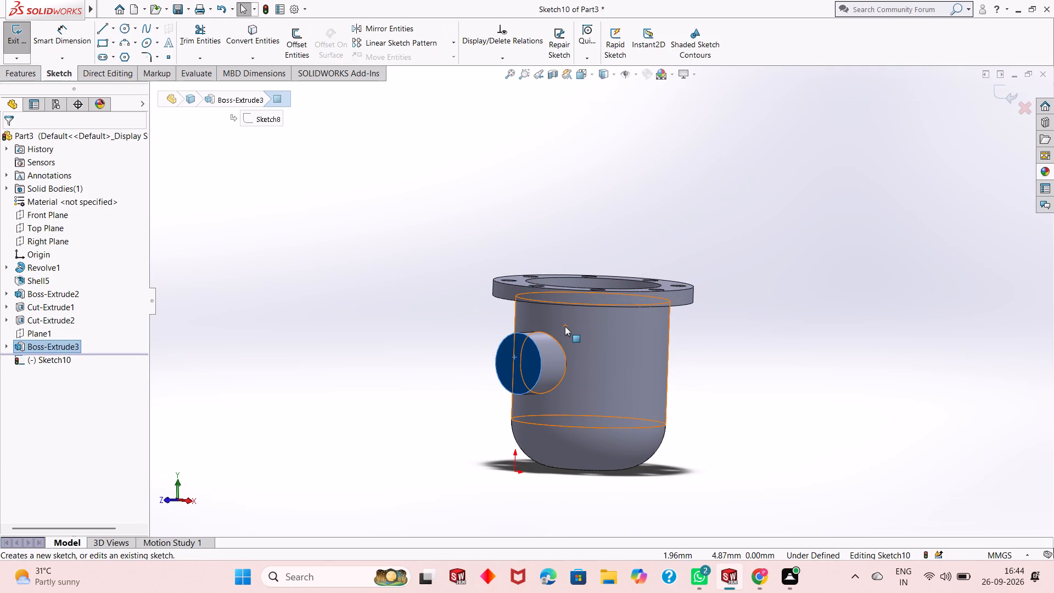
key(ctrl+8)
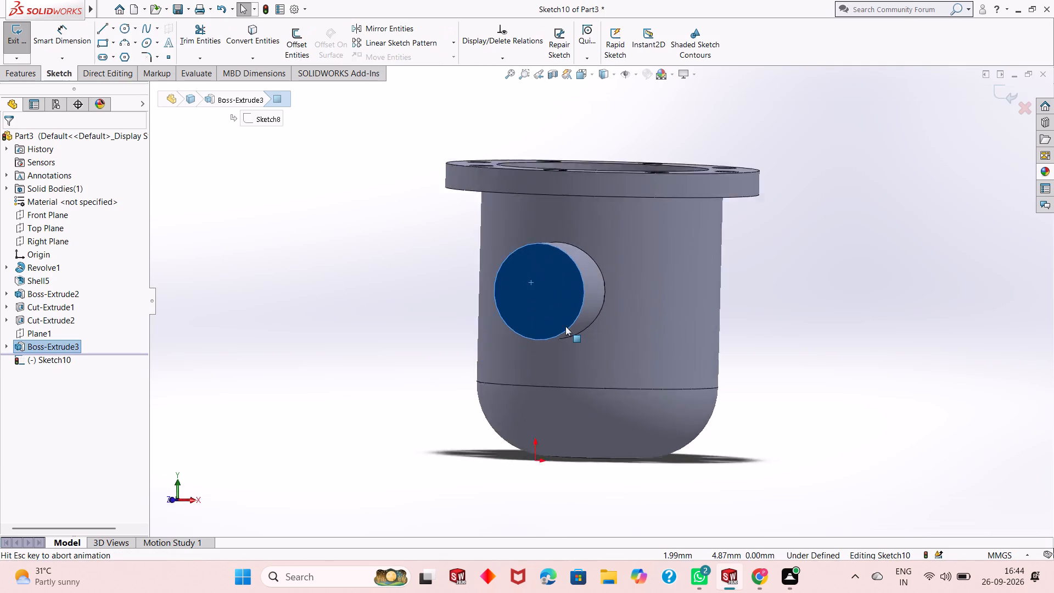
key(Escape)
scroll(566, 326, up, 2)
scroll(609, 248, up, 1)
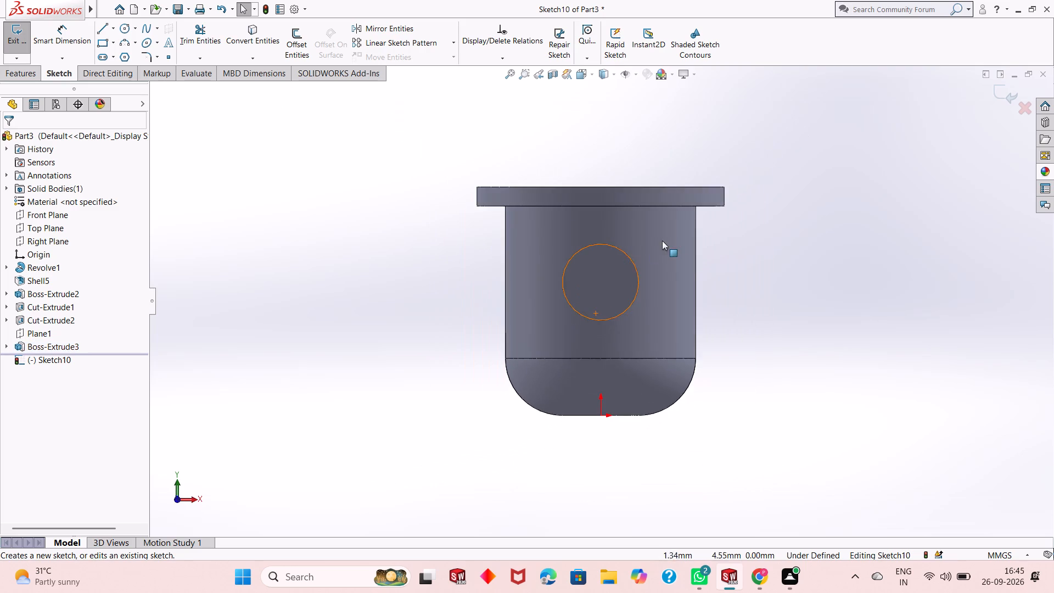
scroll(662, 240, down, 2)
click(127, 30)
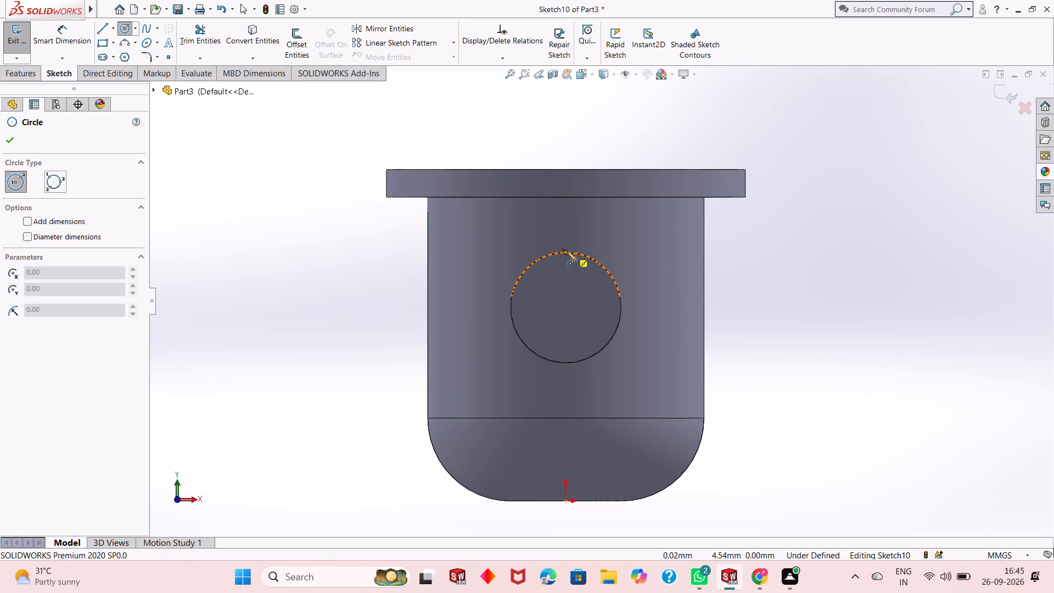
click(565, 308)
key(Escape)
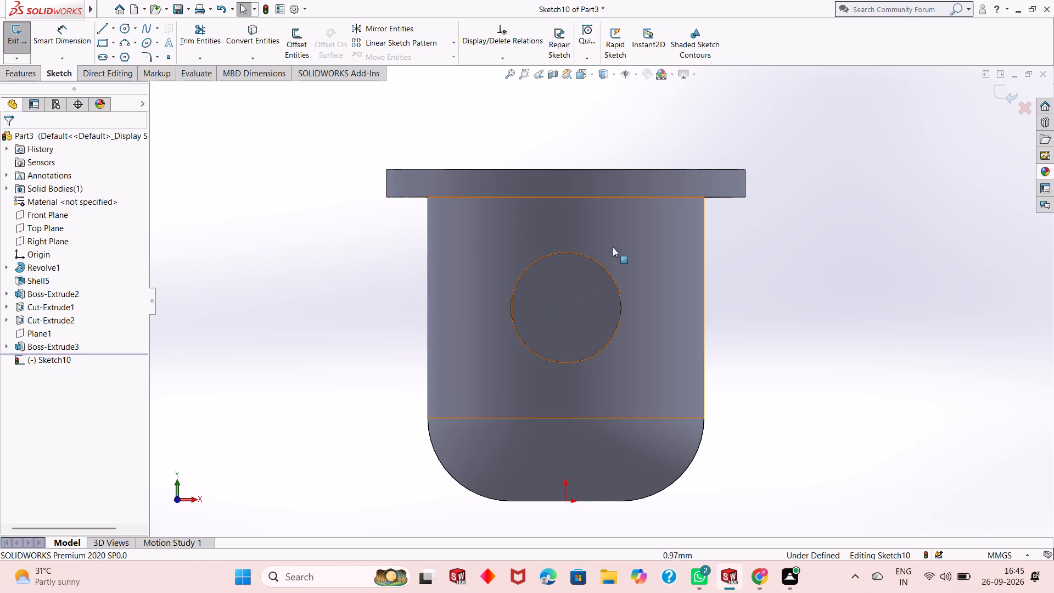
click(124, 29)
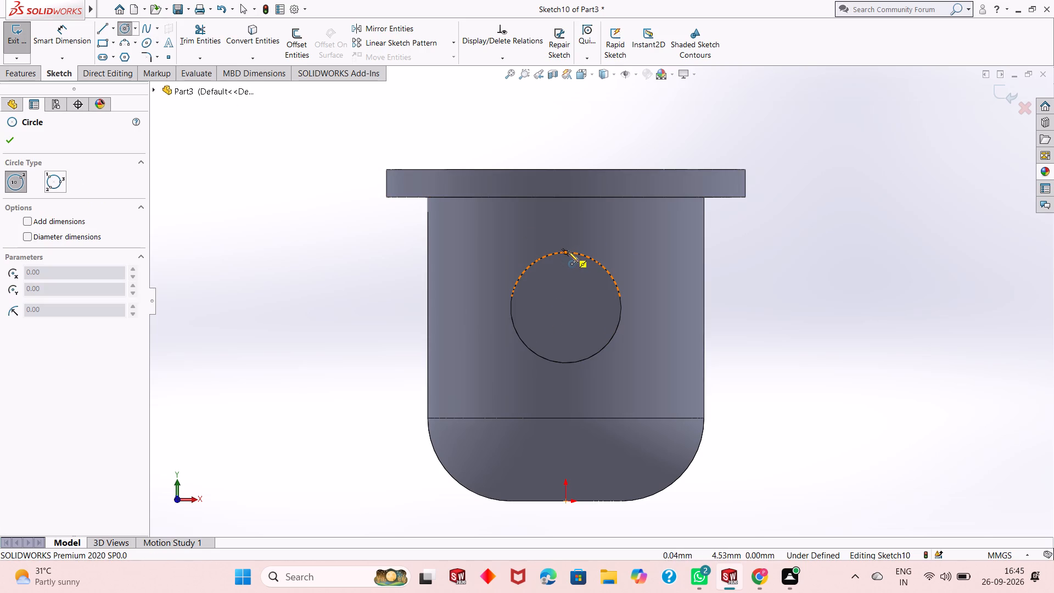
click(565, 307)
click(585, 284)
right_click(585, 284)
click(612, 288)
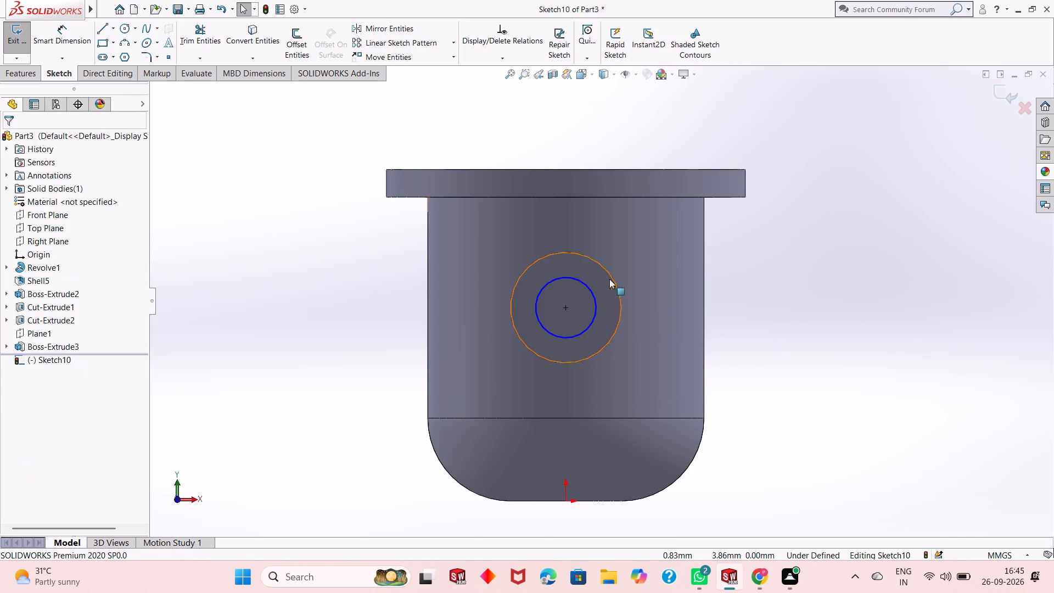
Dimension the circle on the boss's end face with a diameter of 1.40 mm.
click(77, 35)
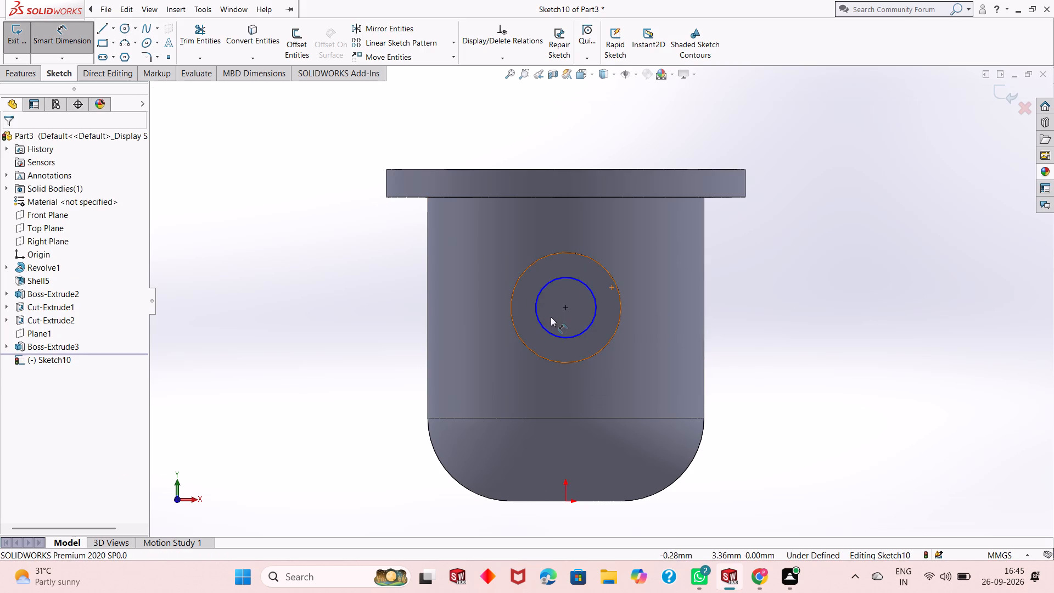
click(549, 329)
click(343, 396)
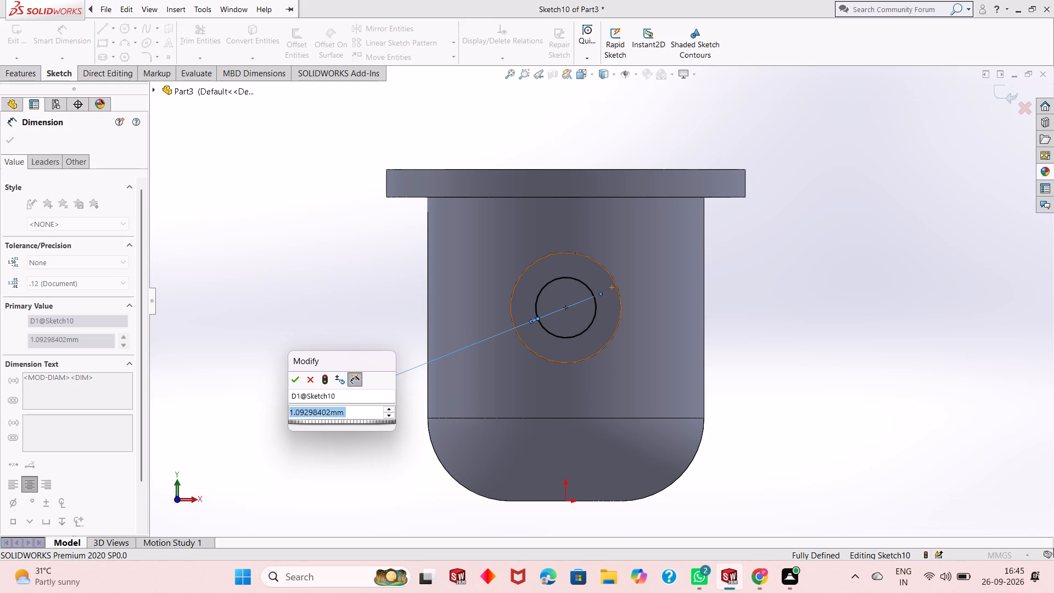
text(1.40)
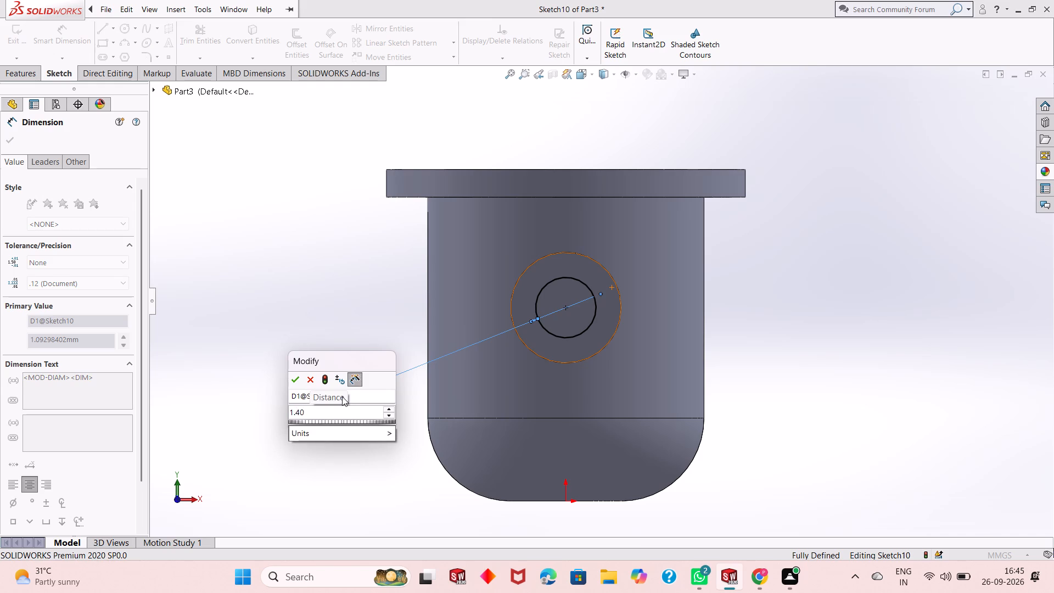
key(Return)
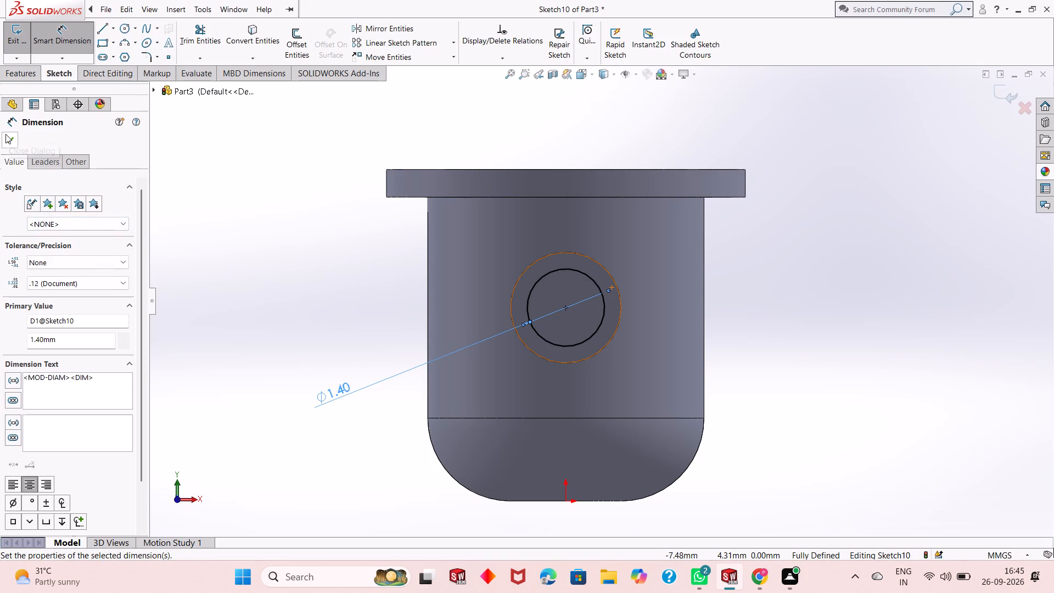
click(5, 134)
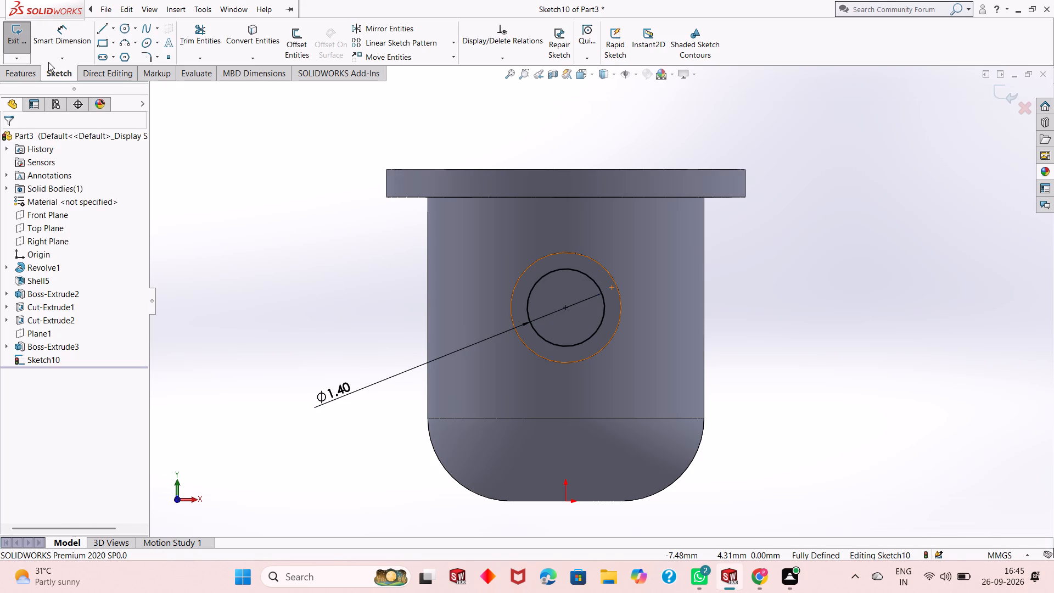
Cut-extrude the 1.40 mm circle into the side boss with a blind depth of 1.20 mm.
click(35, 75)
click(187, 43)
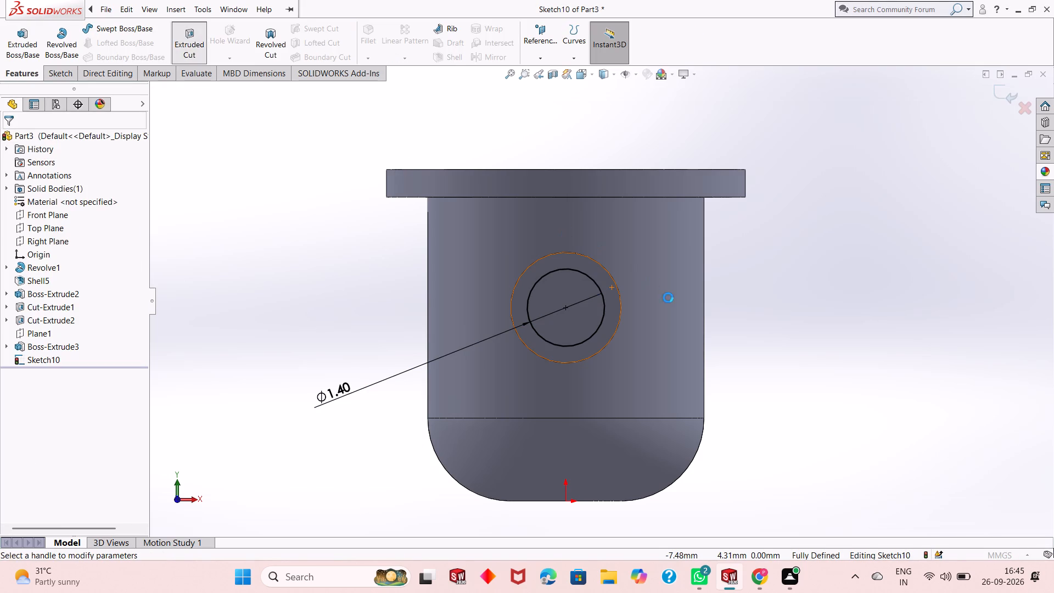
middle_drag(769, 332, 703, 511)
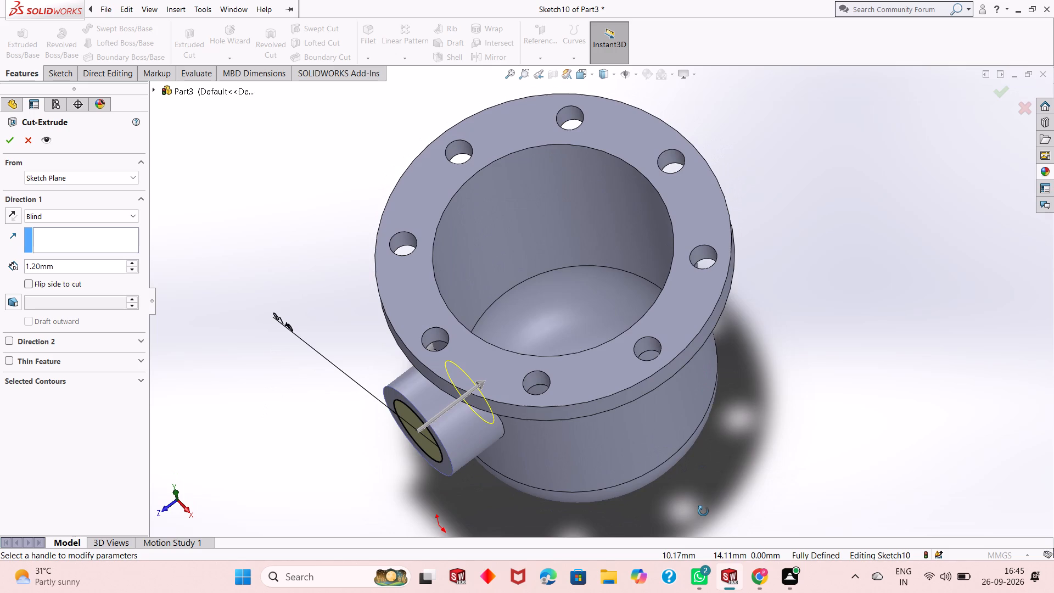
middle_drag(703, 511, 658, 560)
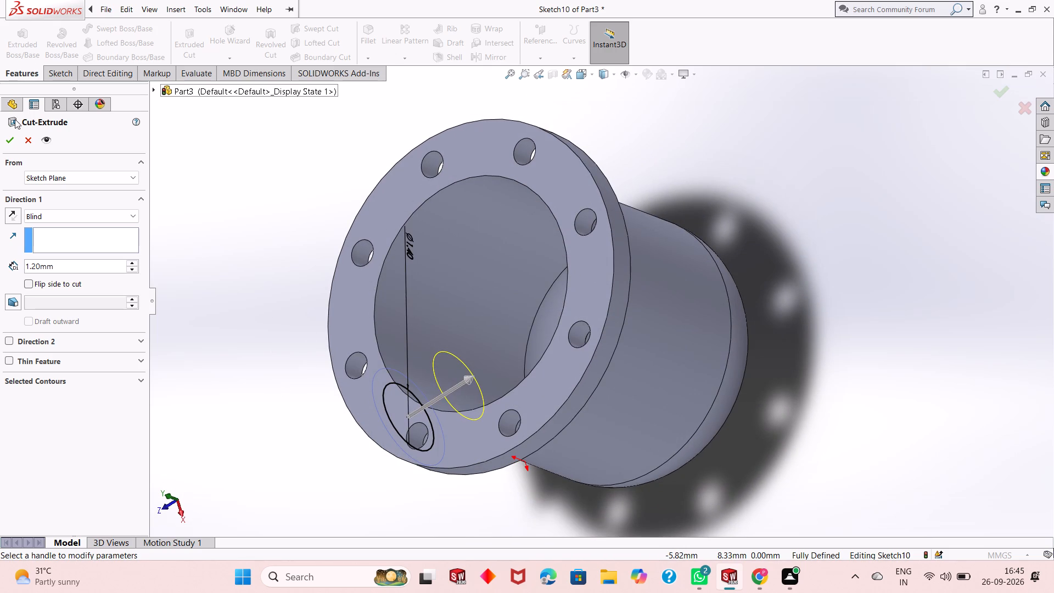
click(9, 146)
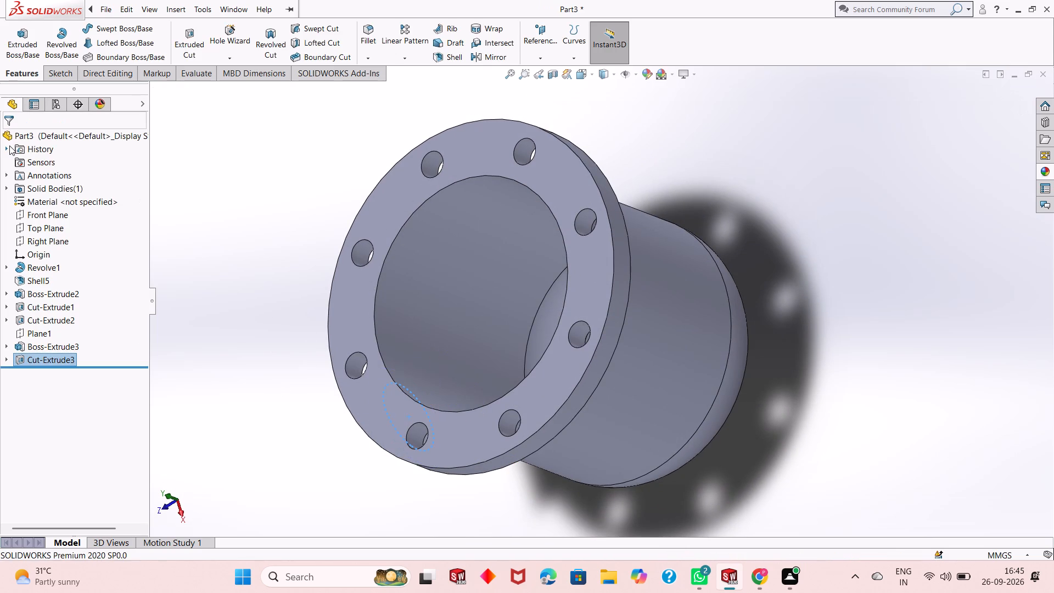
Edit the side boss's bore cut, trying a blind depth of 1.40 mm and settling on 1.50 mm.
click(57, 361)
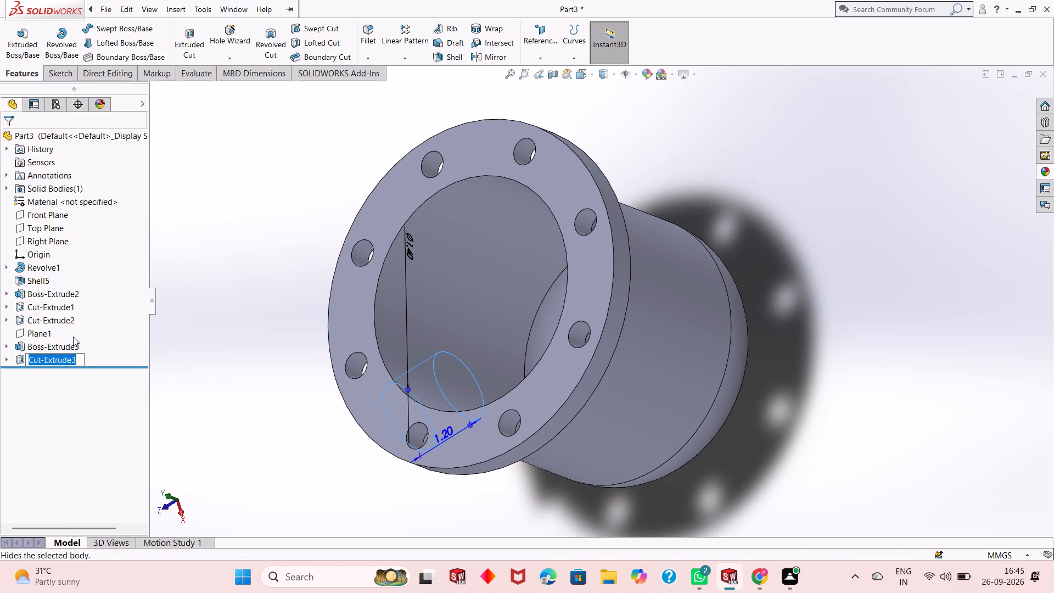
key(Escape)
key(Escape)
key(Escape)
key(Escape)
click(55, 354)
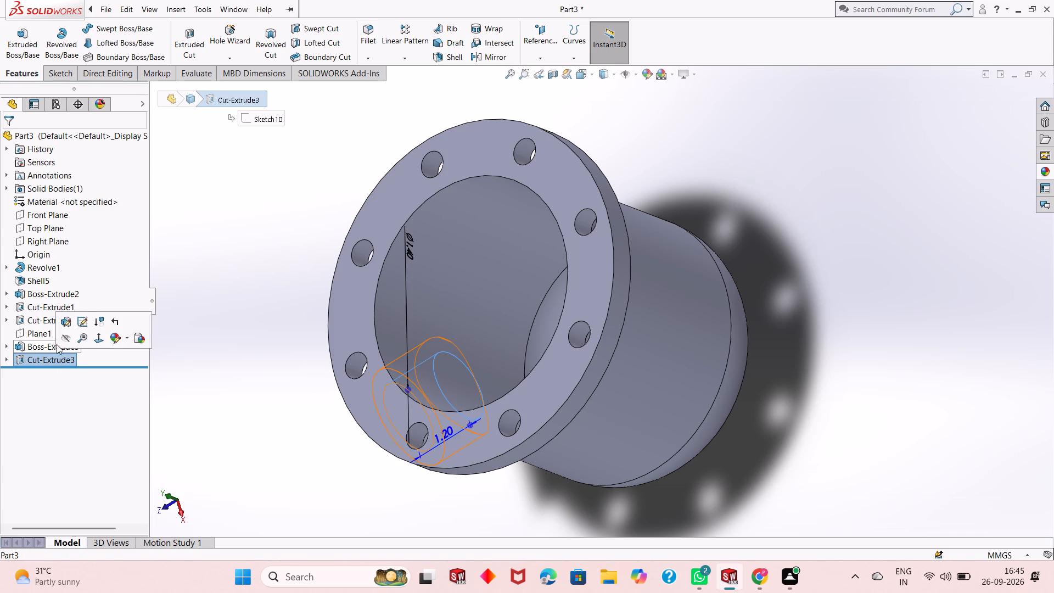
click(67, 327)
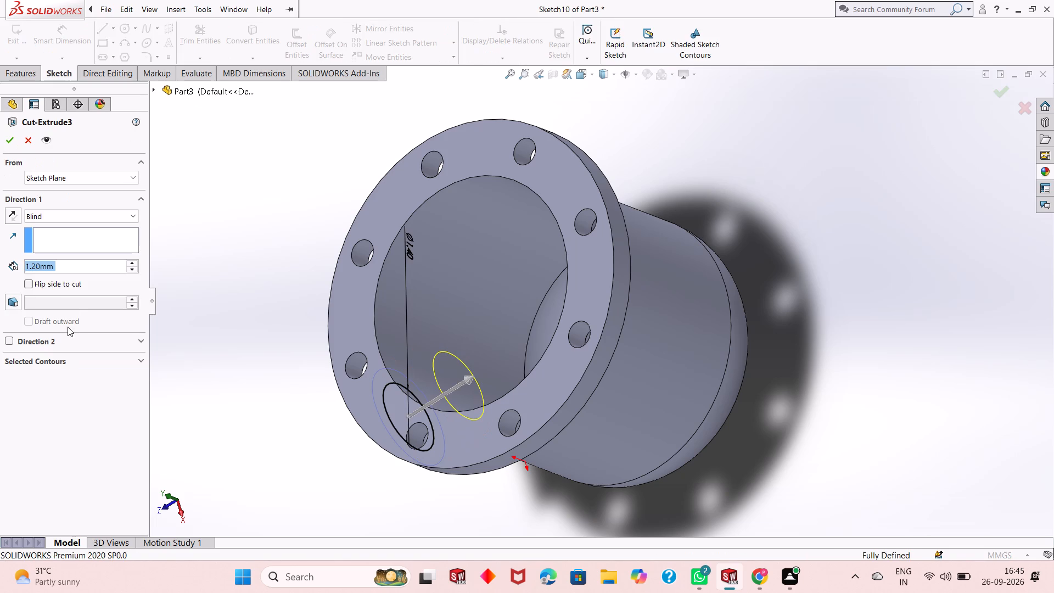
text(1.4)
key(Return)
middle_drag(223, 277, 231, 298)
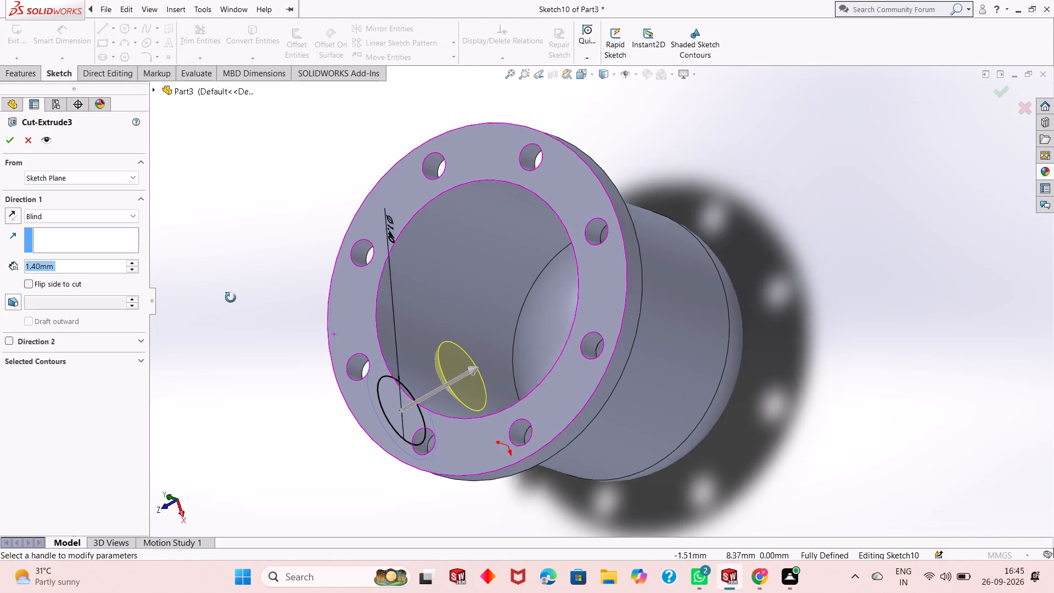
middle_drag(231, 298, 234, 321)
double_click(103, 262)
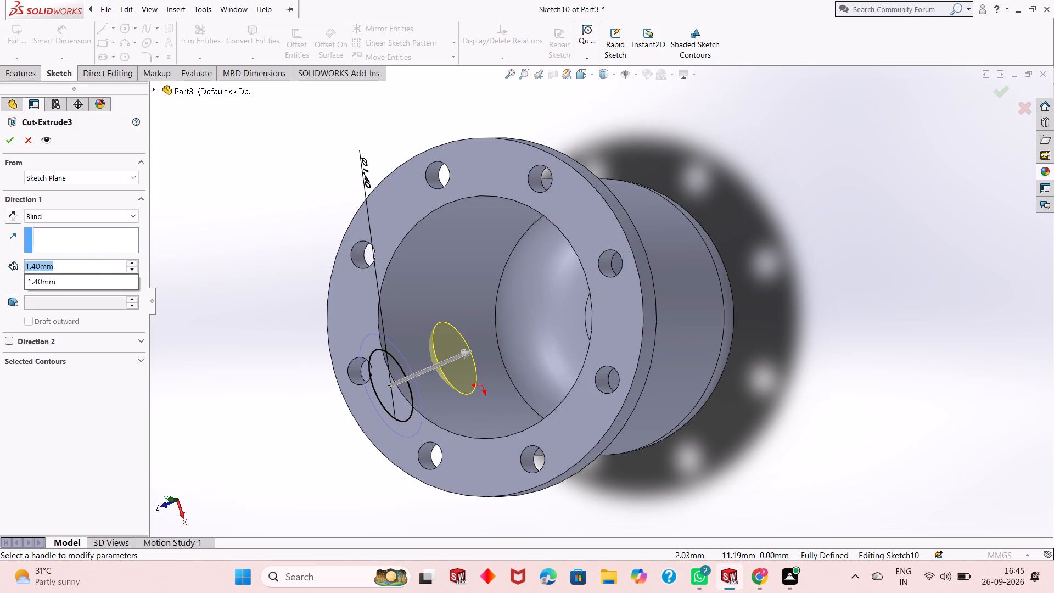
text(1.50)
key(Return)
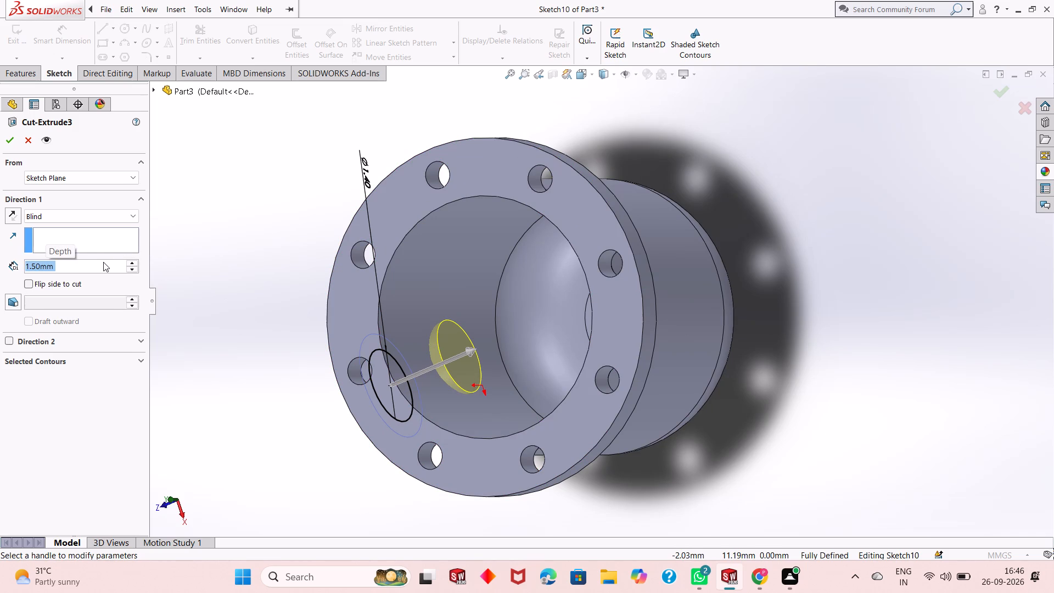
middle_drag(386, 390, 344, 411)
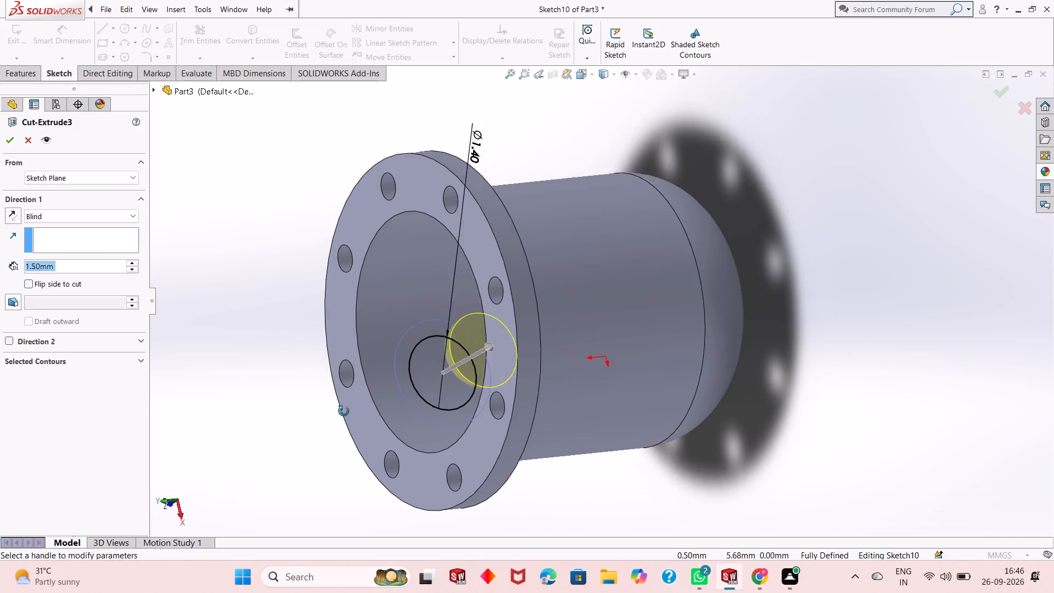
middle_drag(344, 411, 383, 433)
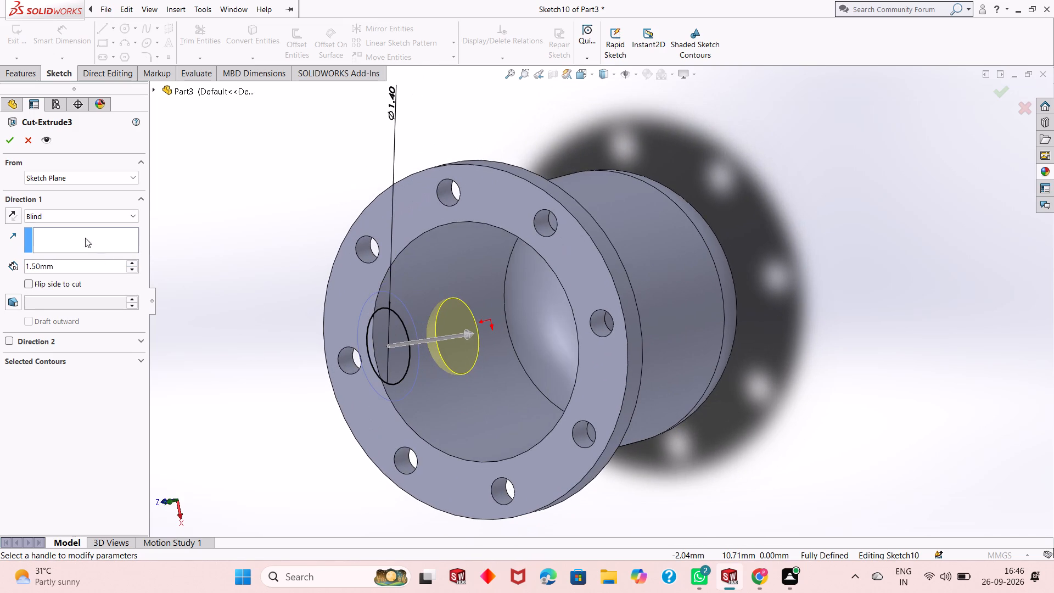
click(5, 135)
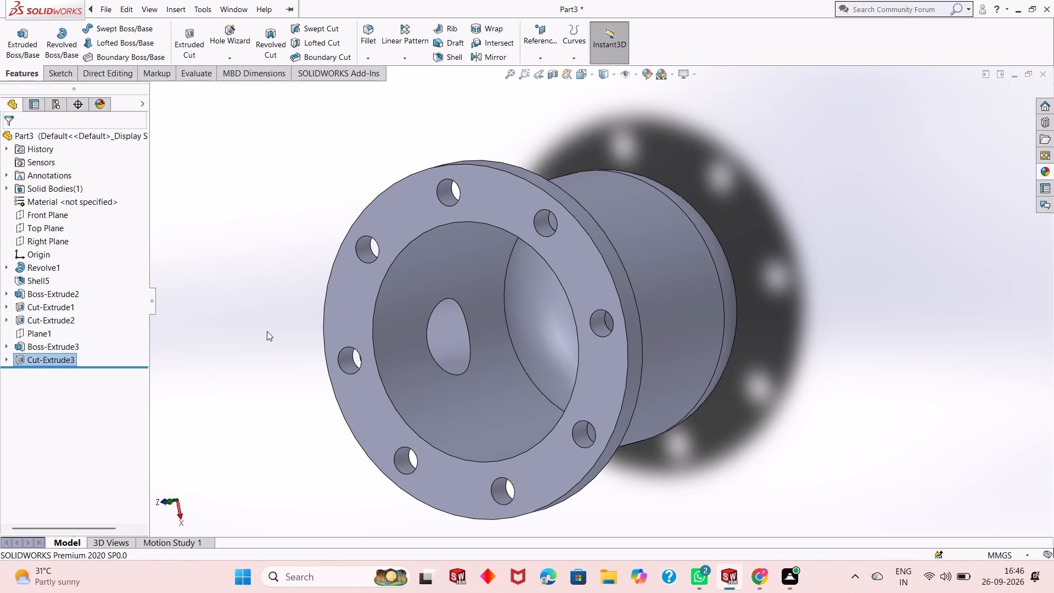
middle_drag(302, 348, 336, 179)
scroll(331, 341, up, 3)
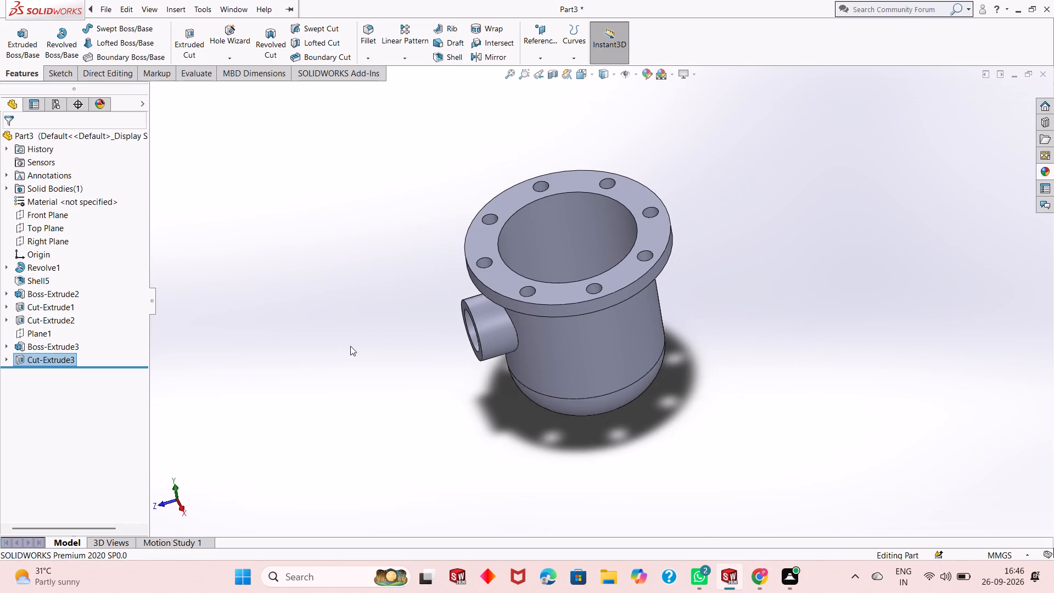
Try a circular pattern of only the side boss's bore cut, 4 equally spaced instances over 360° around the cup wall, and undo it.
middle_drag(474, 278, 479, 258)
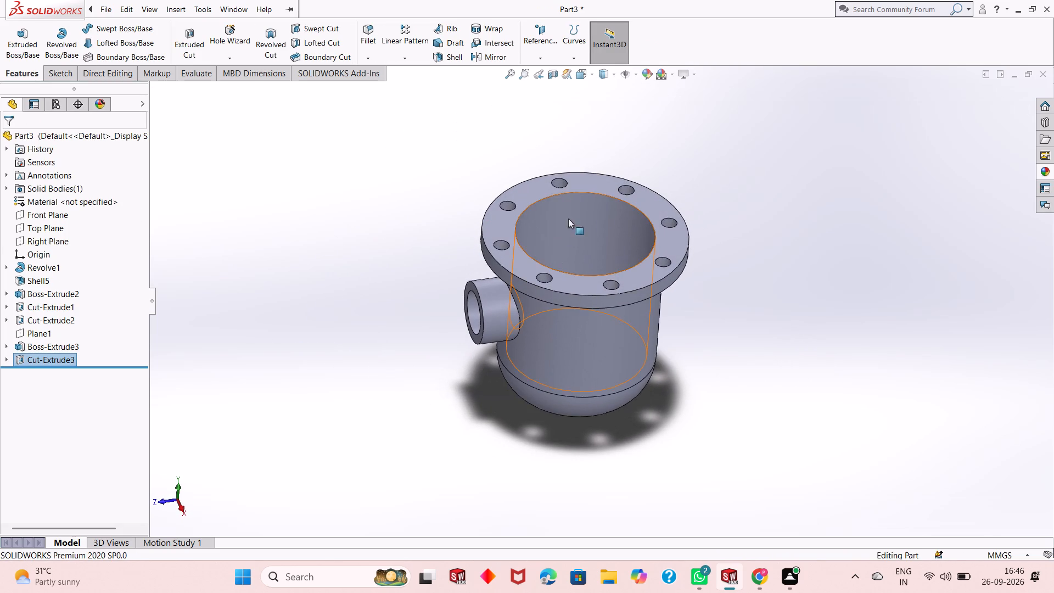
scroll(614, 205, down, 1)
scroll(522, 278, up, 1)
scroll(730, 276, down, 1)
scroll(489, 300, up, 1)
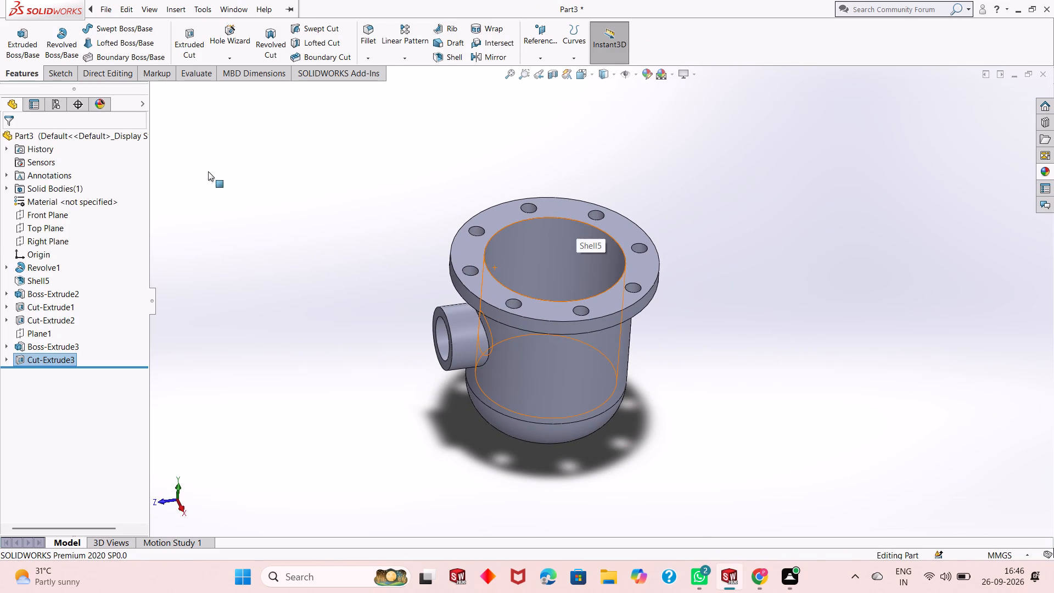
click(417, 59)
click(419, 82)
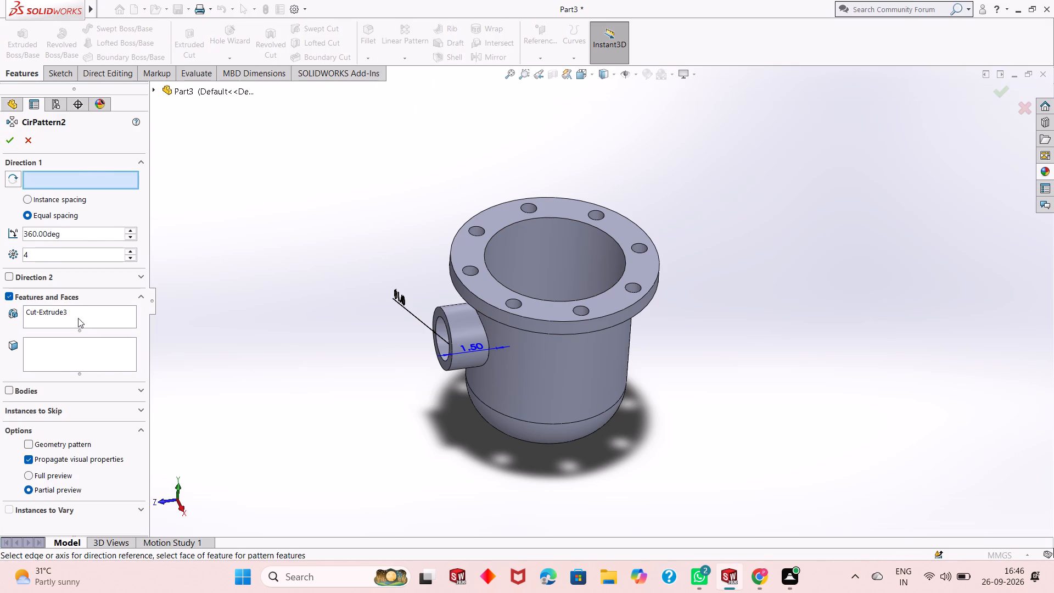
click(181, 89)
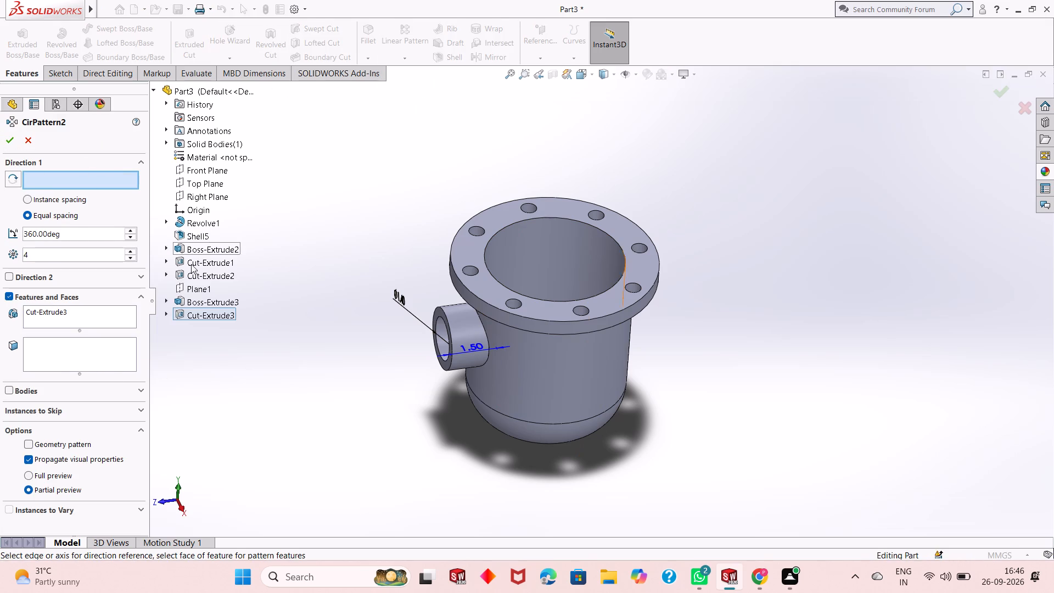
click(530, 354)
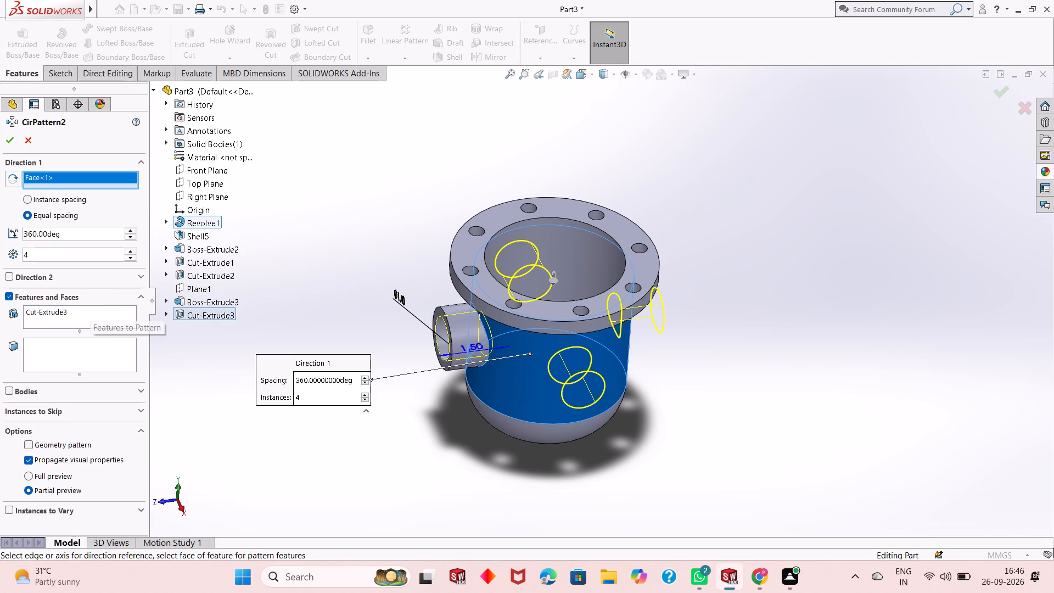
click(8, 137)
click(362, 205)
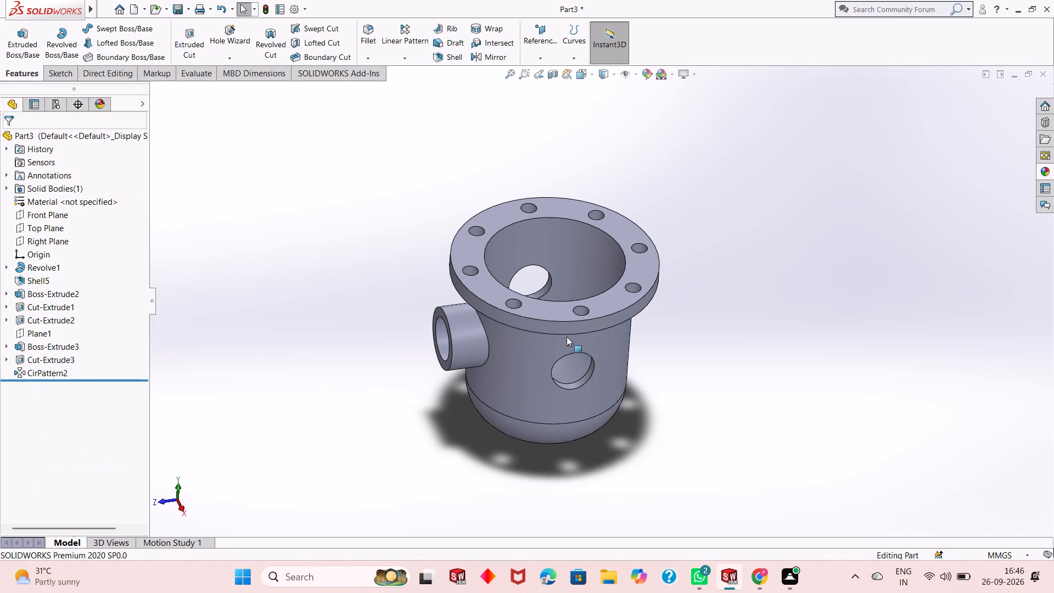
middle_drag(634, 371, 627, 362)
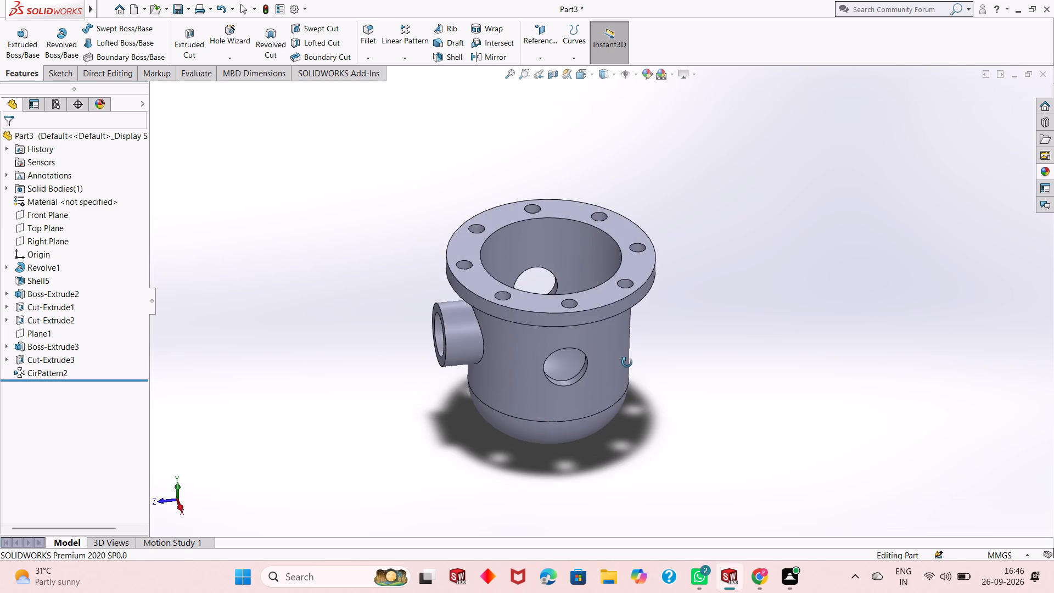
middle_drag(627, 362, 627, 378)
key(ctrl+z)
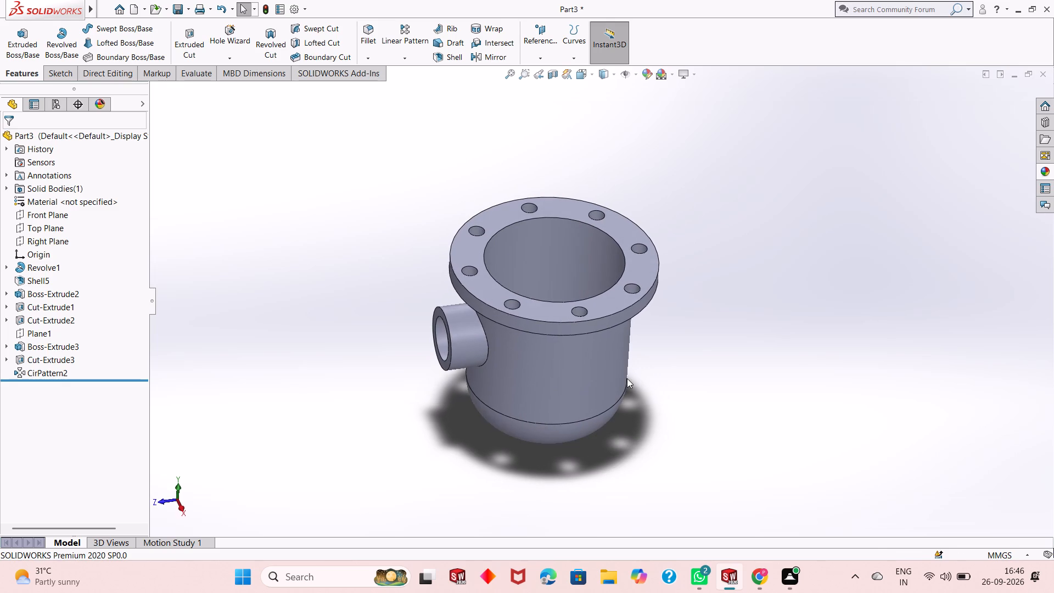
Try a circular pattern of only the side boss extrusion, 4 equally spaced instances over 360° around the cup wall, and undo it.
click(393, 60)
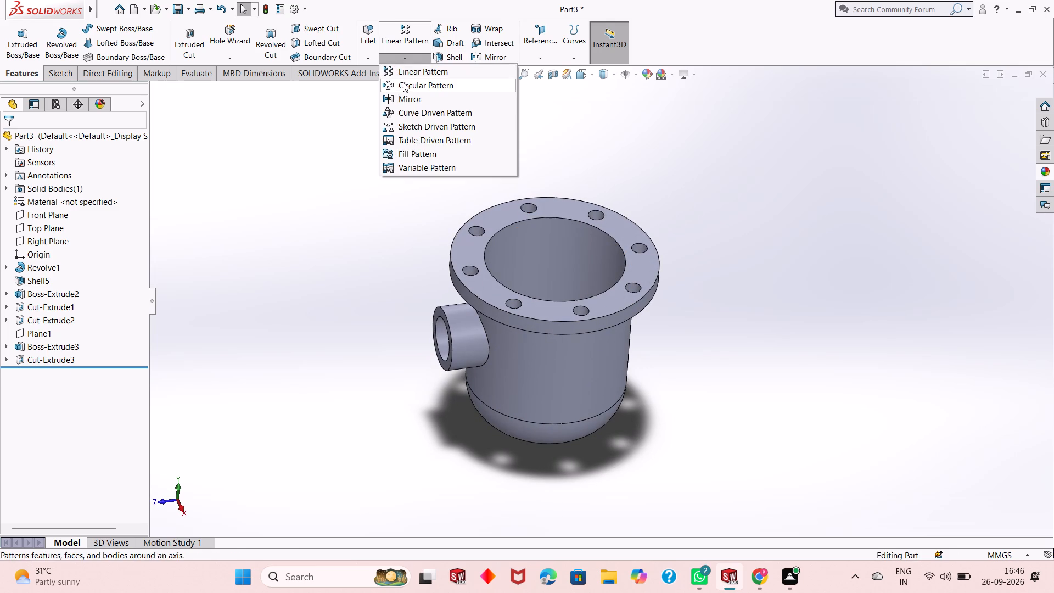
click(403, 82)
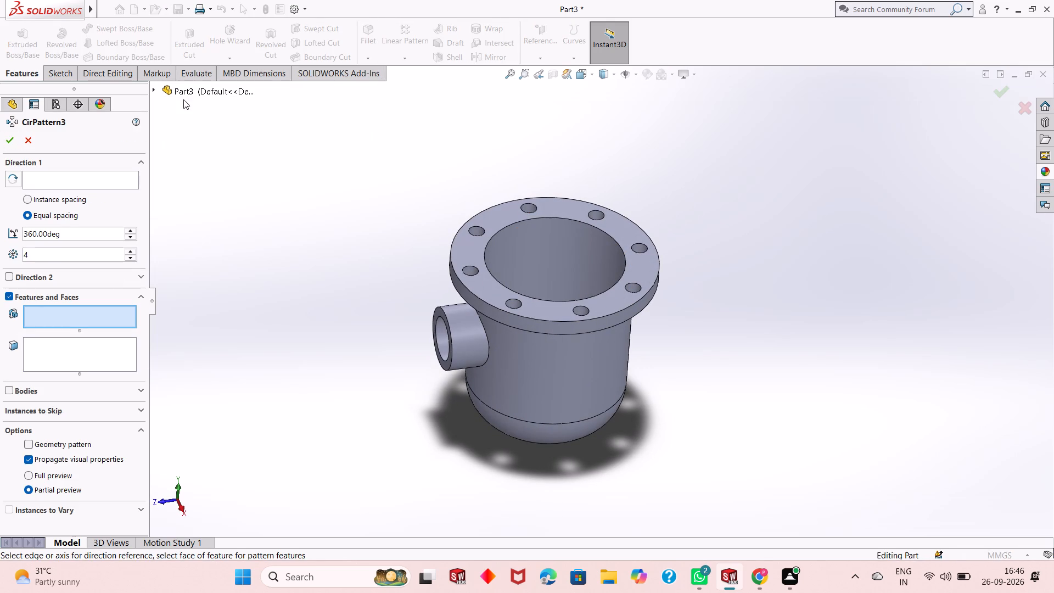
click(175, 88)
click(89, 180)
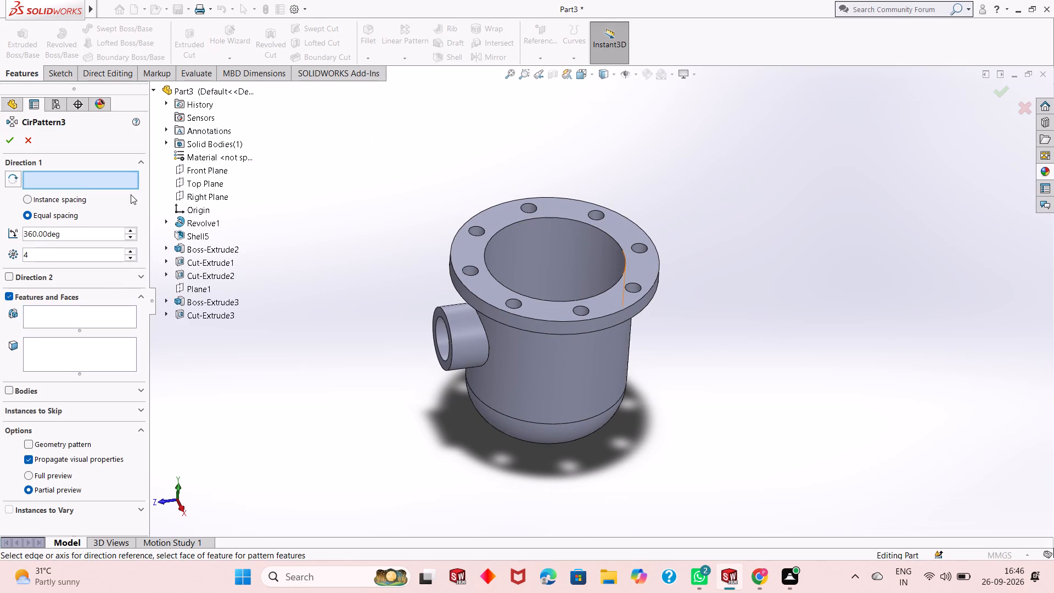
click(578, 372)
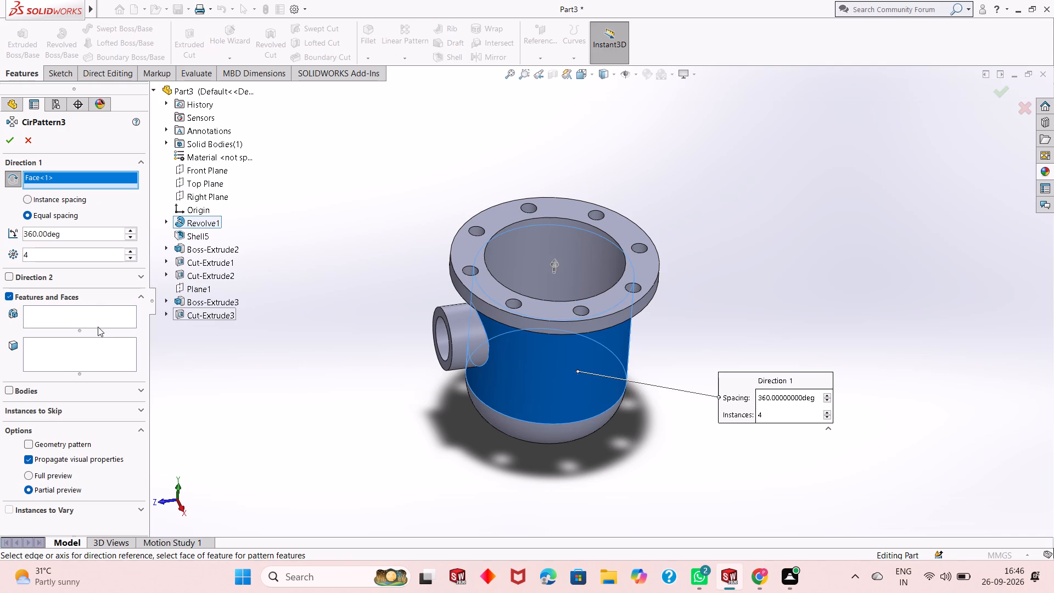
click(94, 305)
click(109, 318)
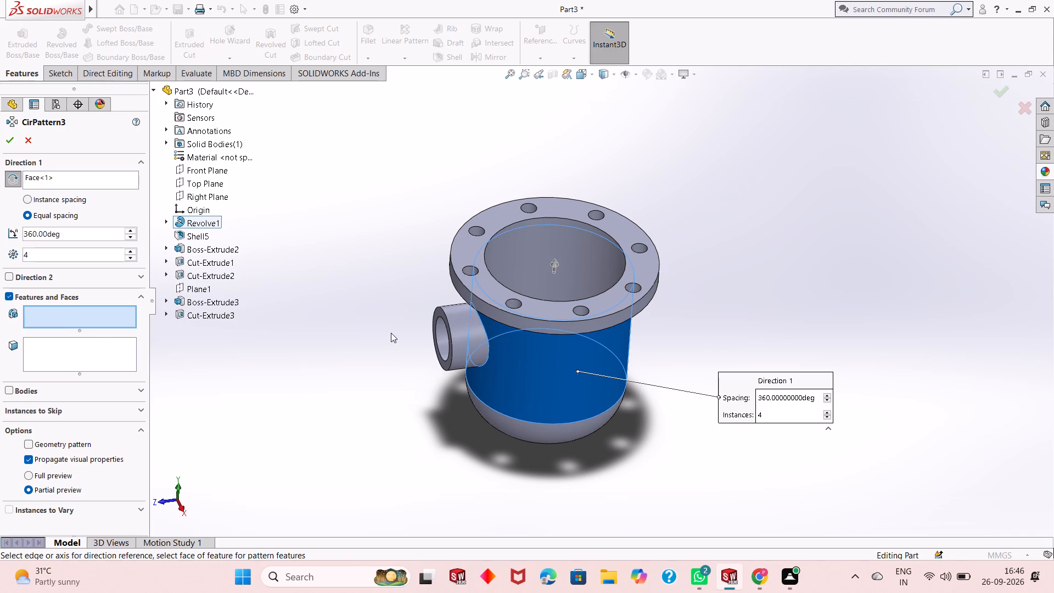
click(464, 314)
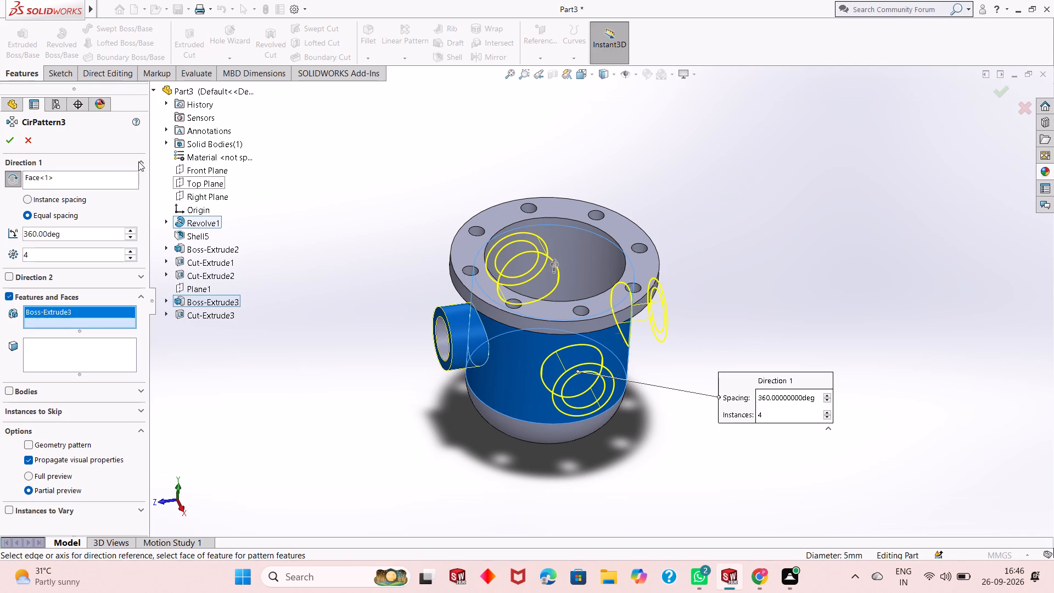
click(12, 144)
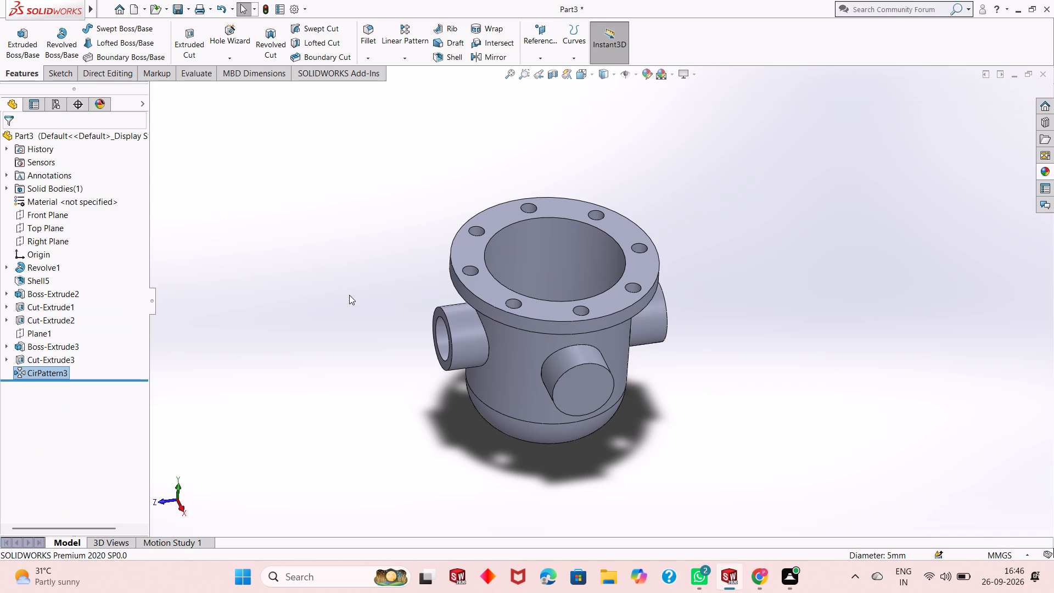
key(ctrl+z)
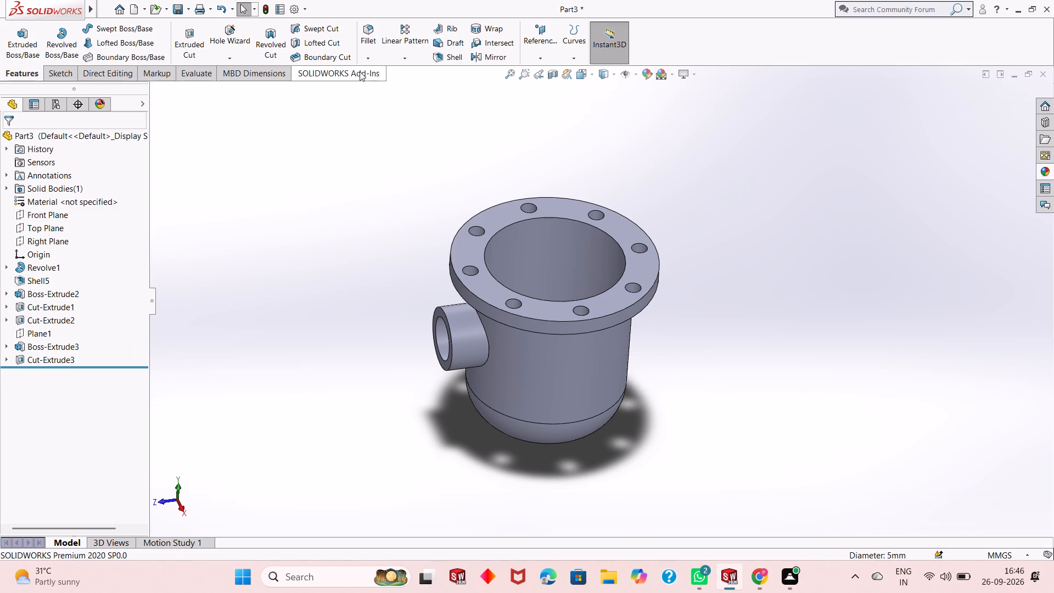
Circular-pattern the side boss and its bore cut together around the cup's cylindrical wall, 4 equally spaced instances over 360°.
click(417, 54)
click(416, 85)
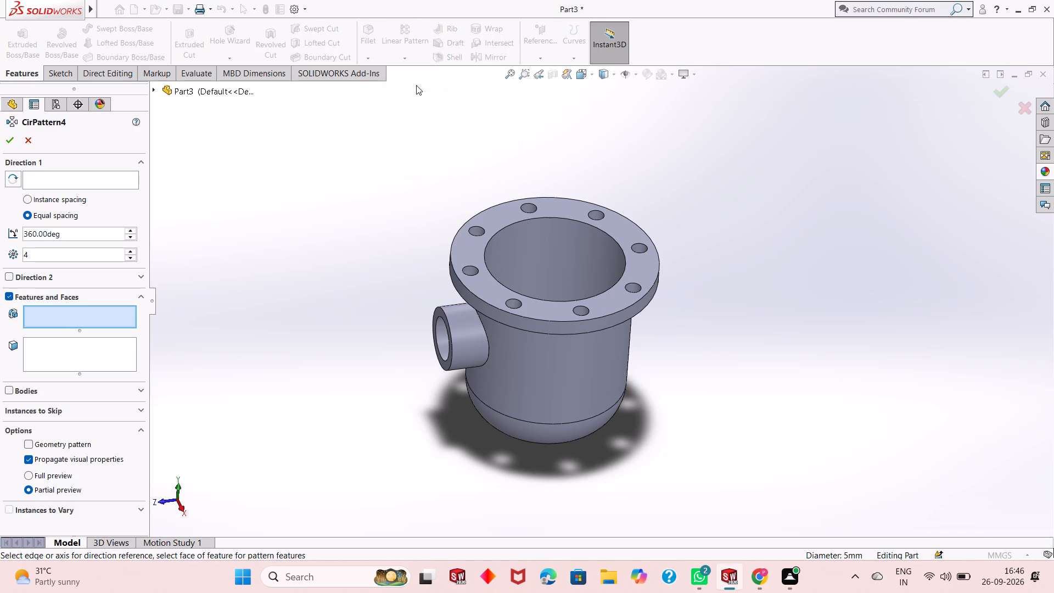
click(105, 182)
click(564, 377)
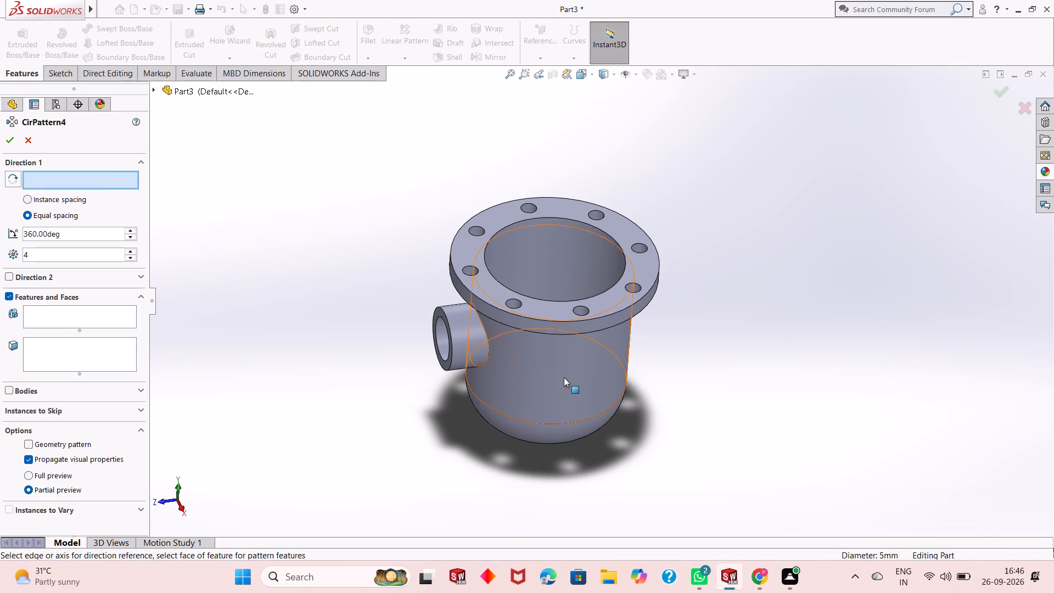
click(58, 318)
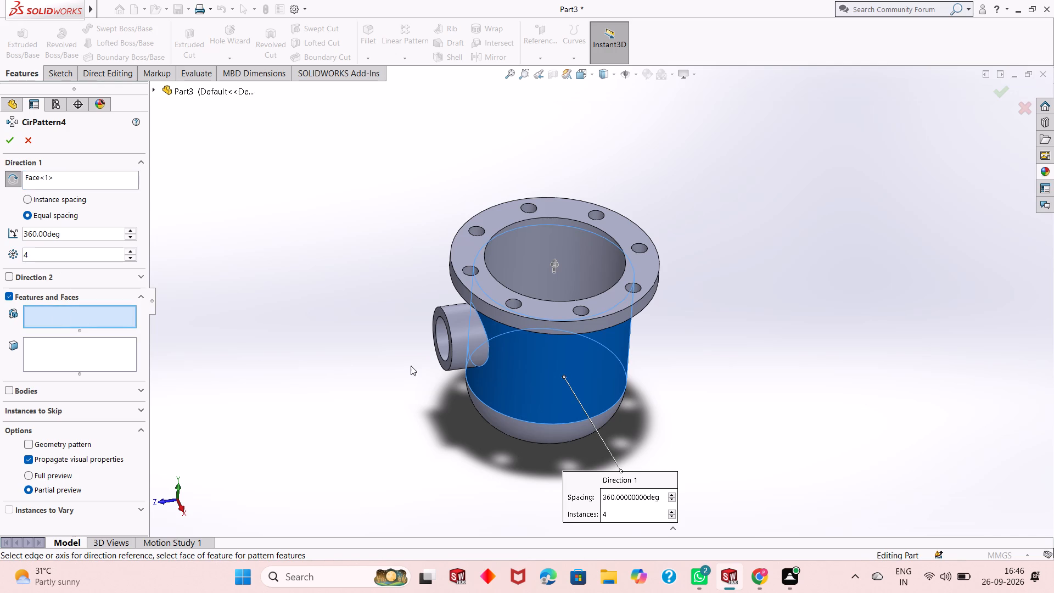
click(462, 333)
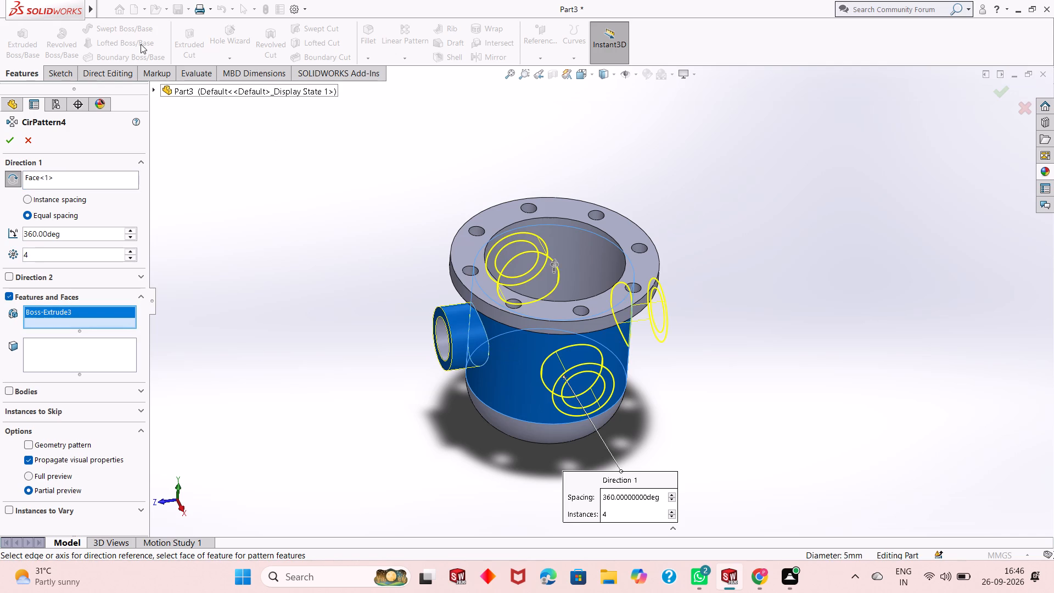
click(153, 87)
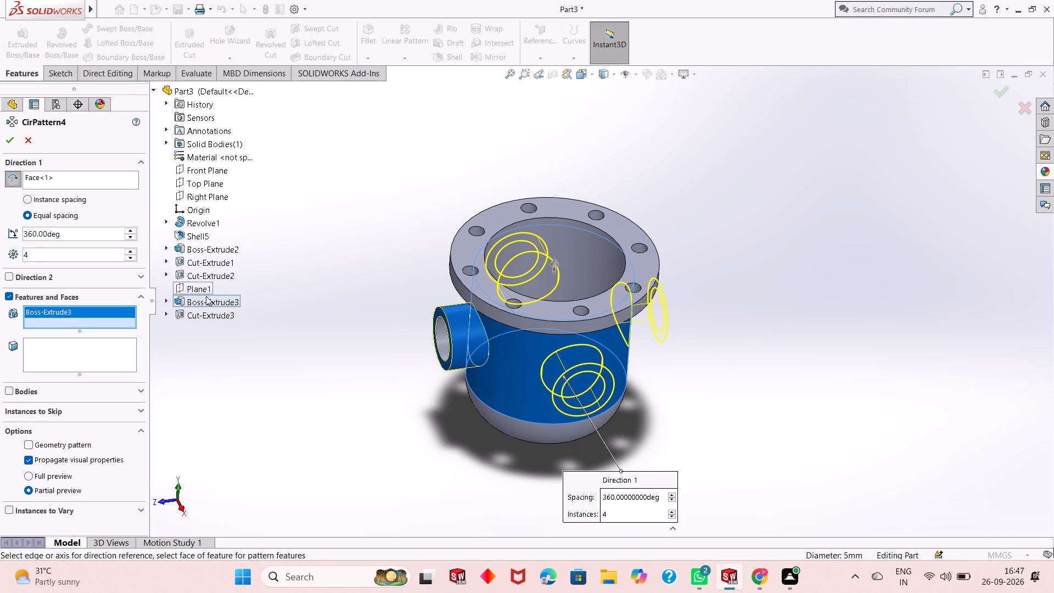
click(206, 311)
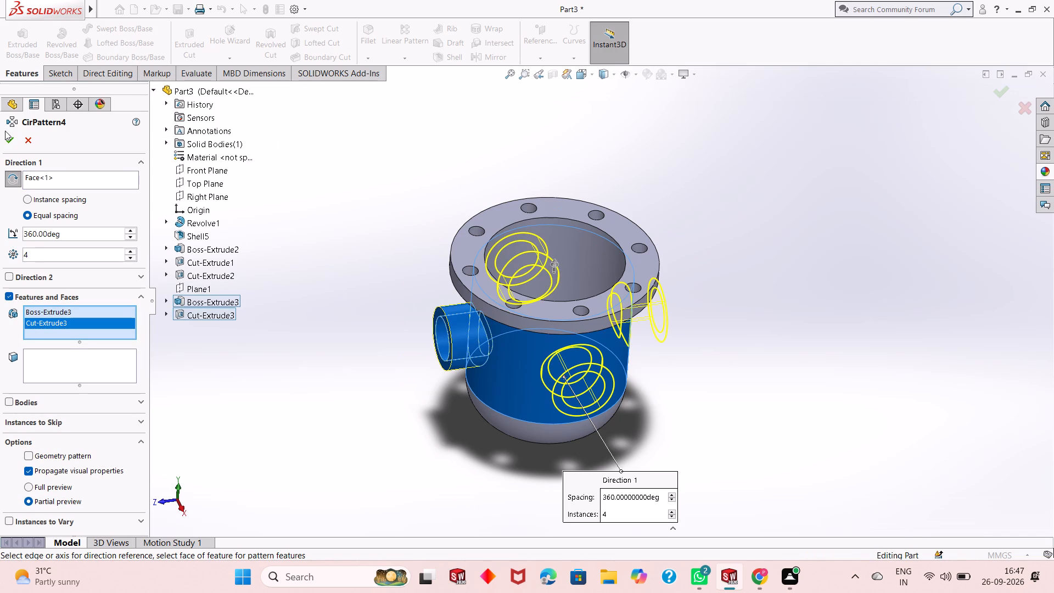
click(4, 137)
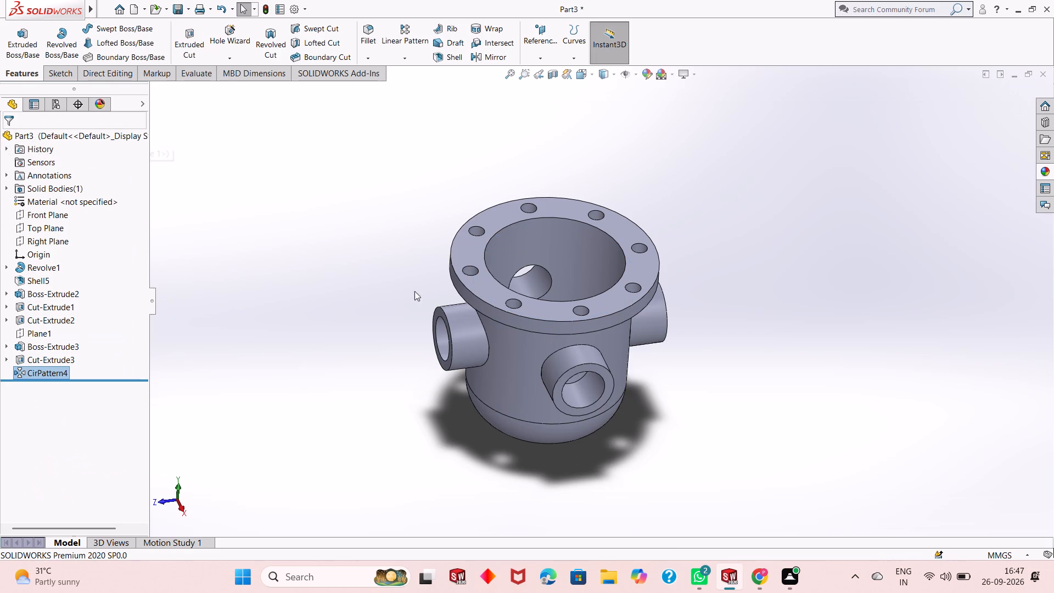
Examine the four bored side bosses, the flange and the cup interior from several angles.
middle_drag(484, 316, 427, 368)
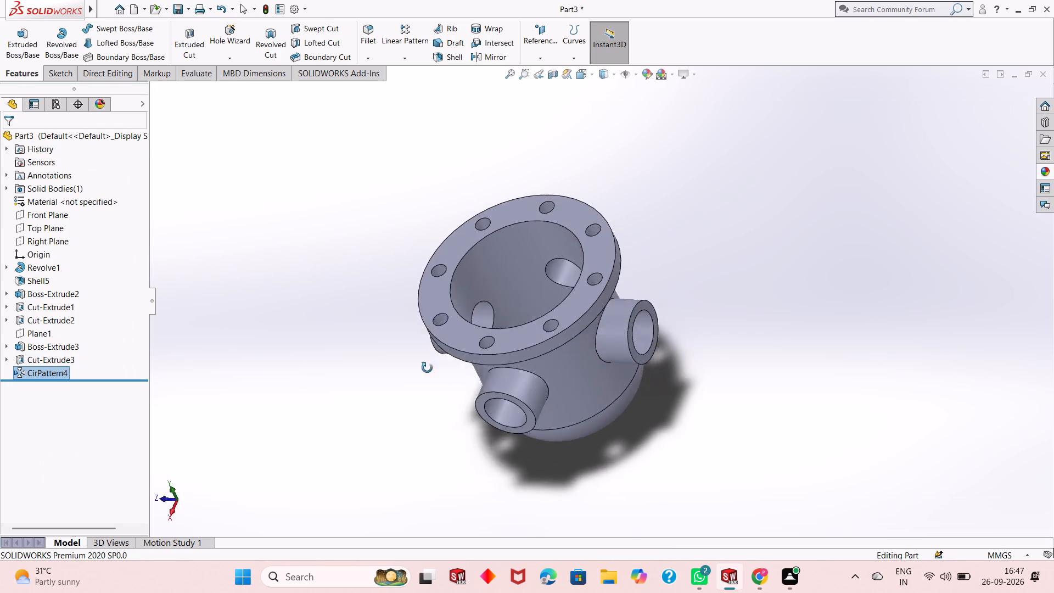
middle_drag(427, 368, 569, 262)
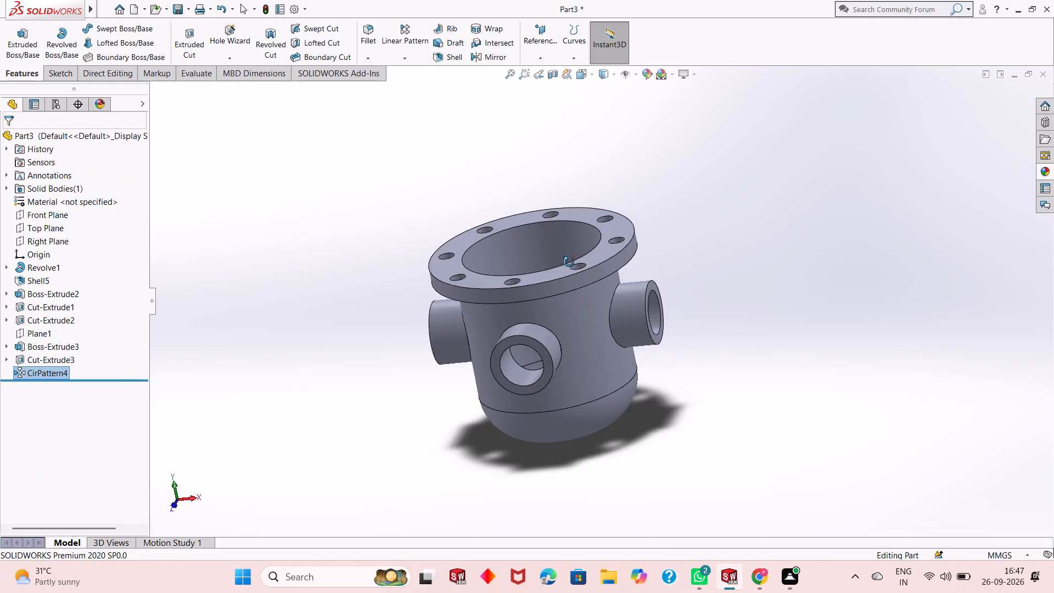
middle_drag(569, 262, 546, 174)
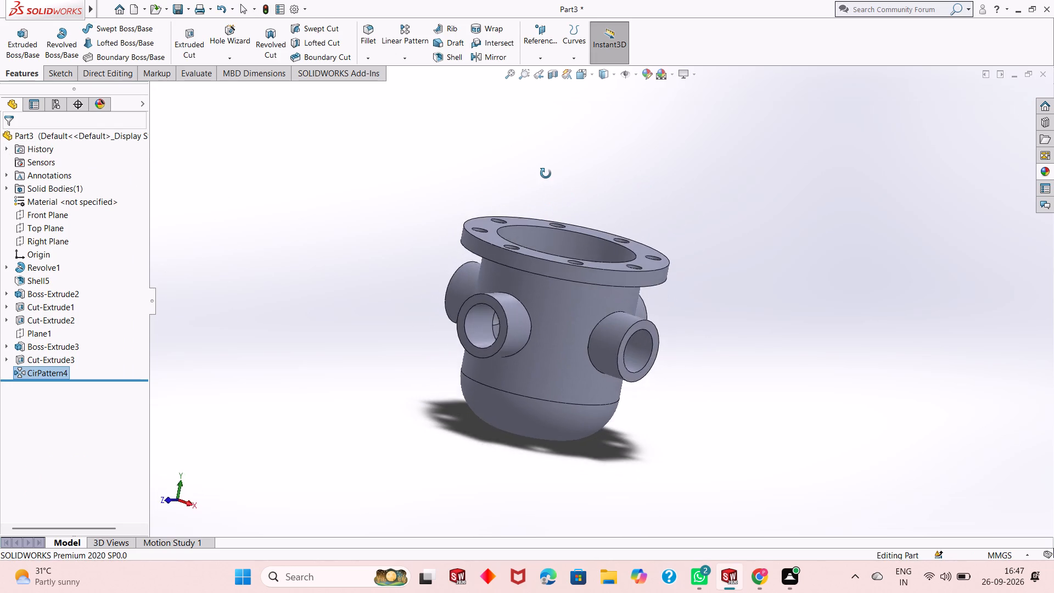
middle_drag(546, 174, 491, 192)
scroll(522, 205, down, 1)
scroll(519, 281, up, 1)
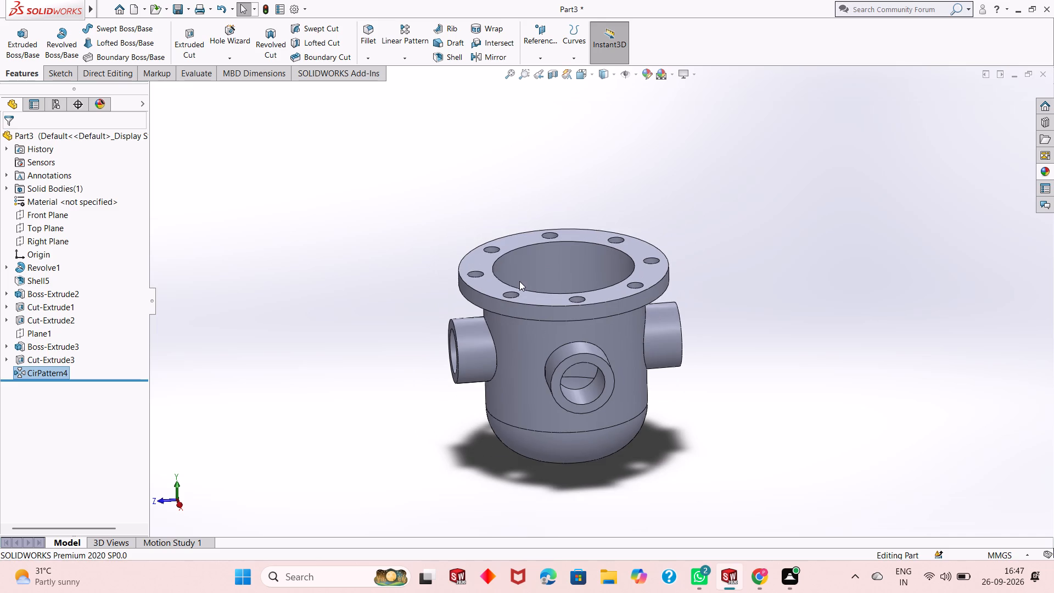
middle_drag(519, 281, 527, 254)
scroll(652, 234, down, 1)
scroll(568, 312, up, 1)
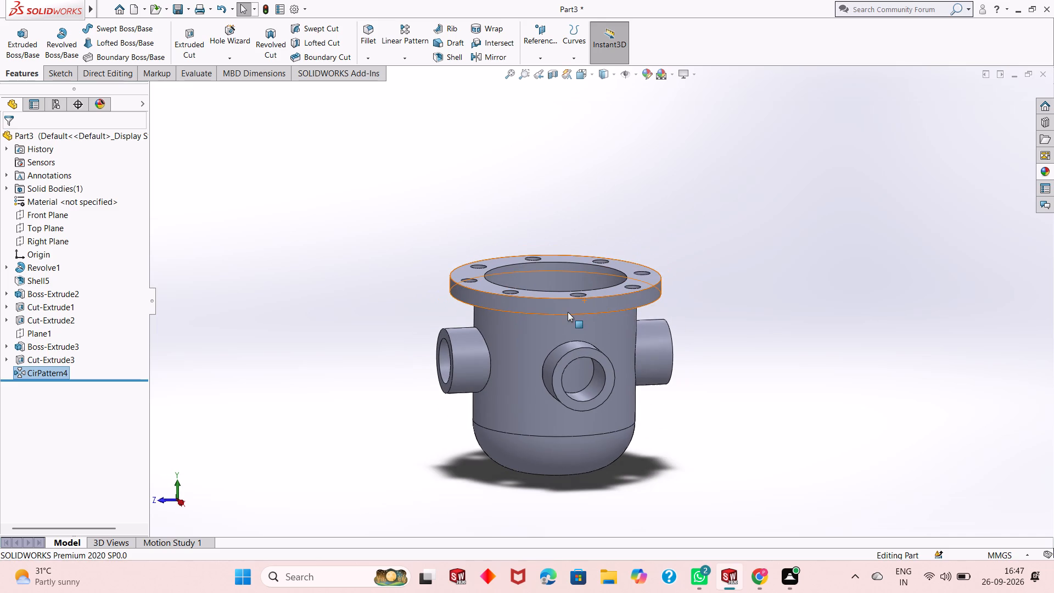
middle_drag(567, 312, 567, 315)
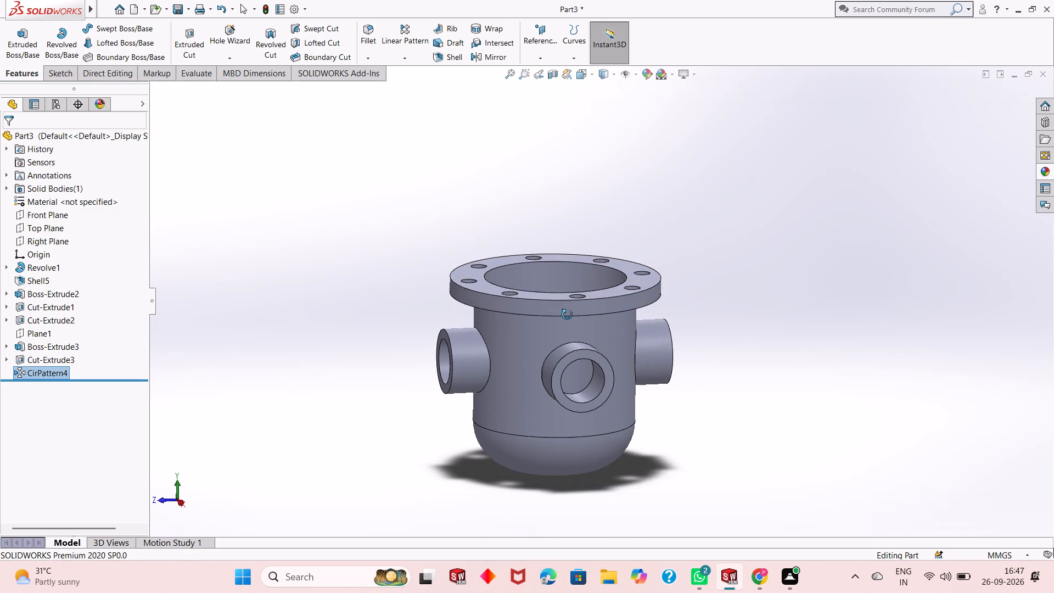
middle_drag(567, 315, 573, 372)
scroll(568, 310, down, 1)
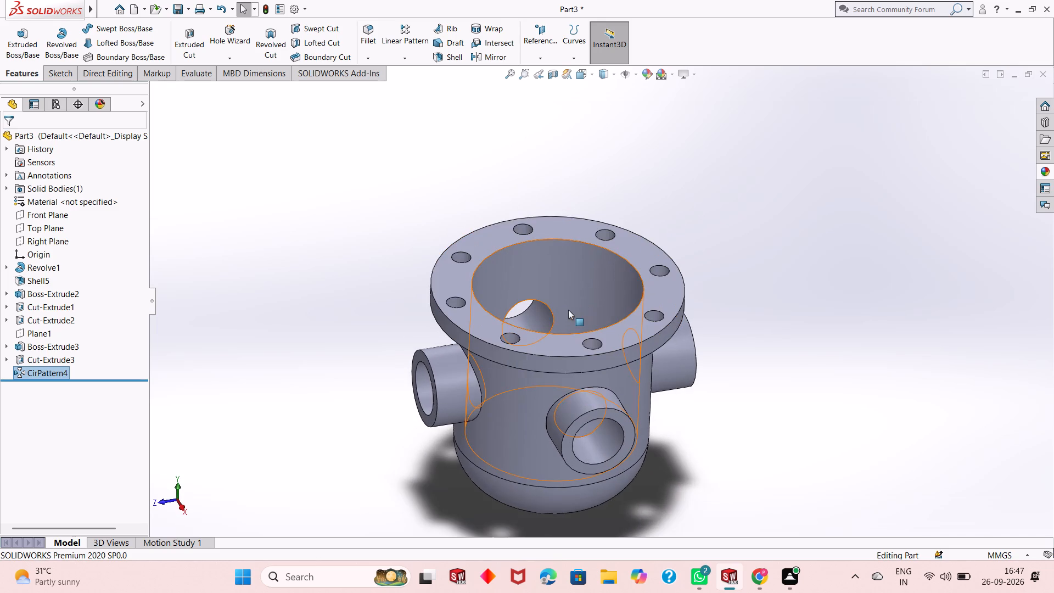
scroll(568, 310, up, 1)
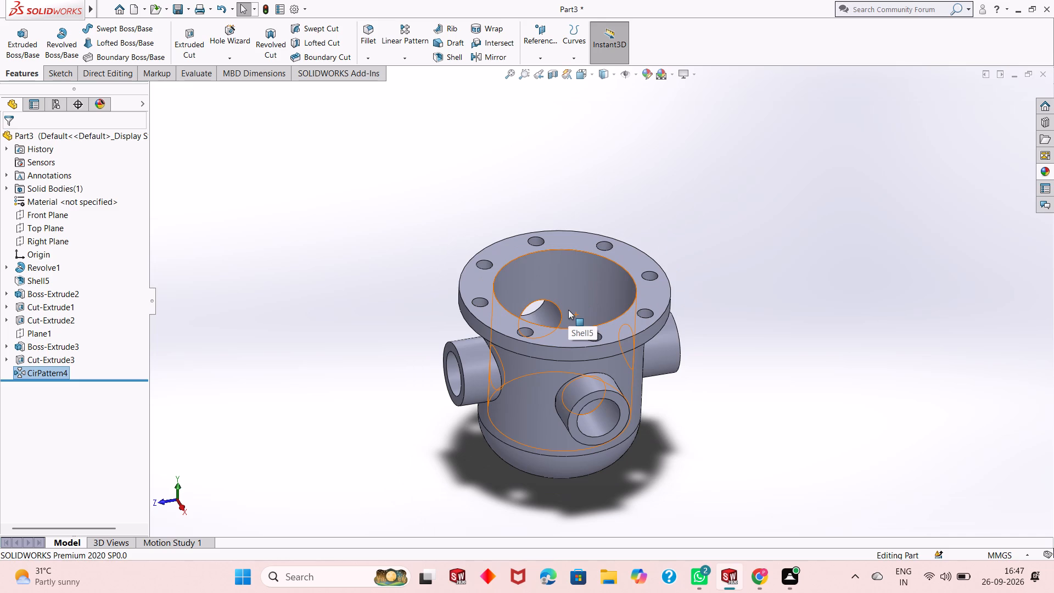
scroll(568, 310, down, 1)
scroll(568, 310, up, 1)
middle_drag(568, 310, 570, 227)
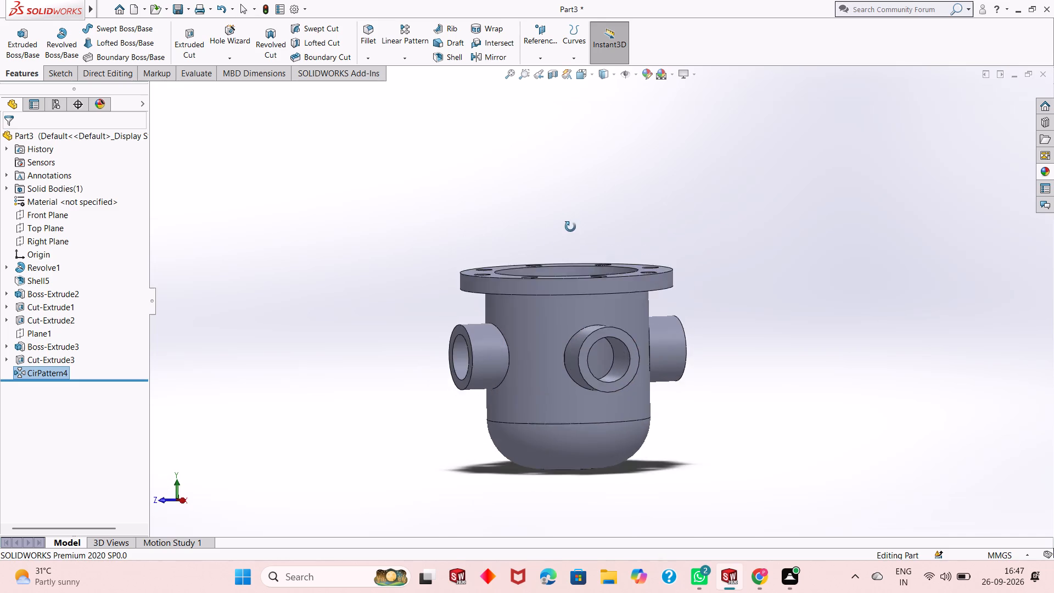
middle_drag(570, 227, 573, 288)
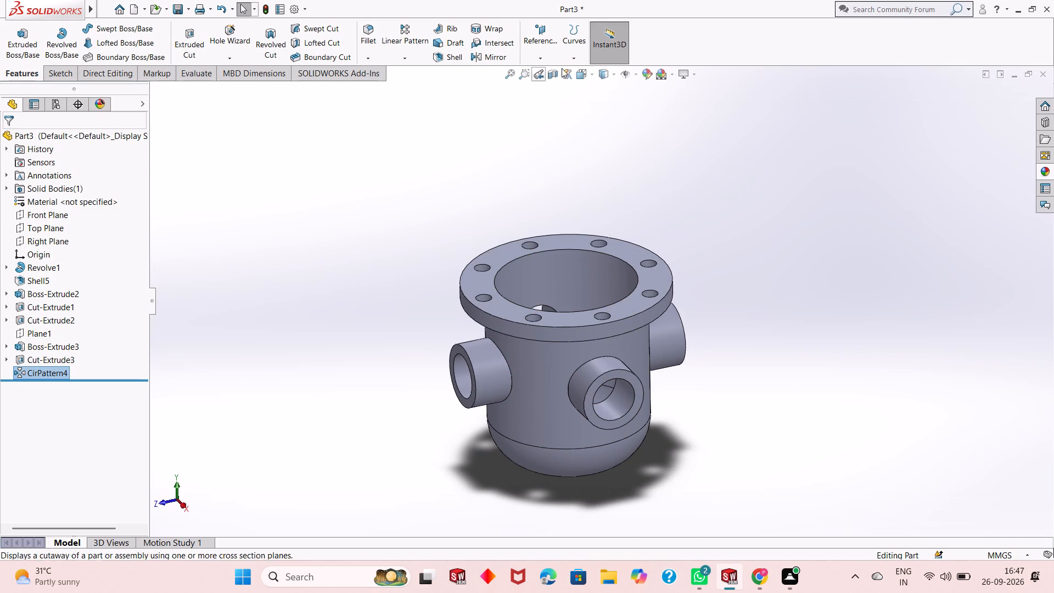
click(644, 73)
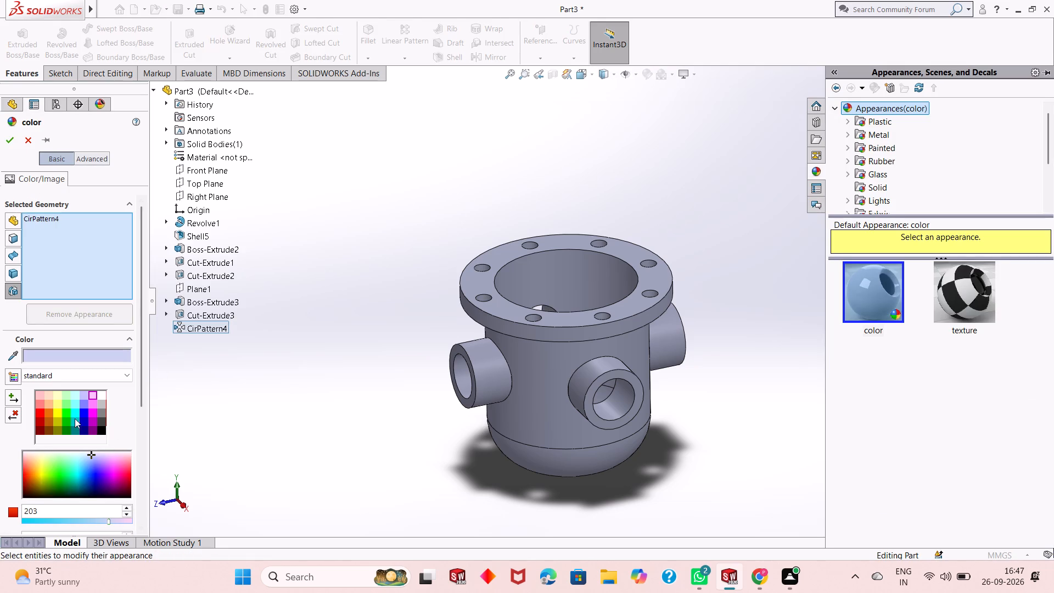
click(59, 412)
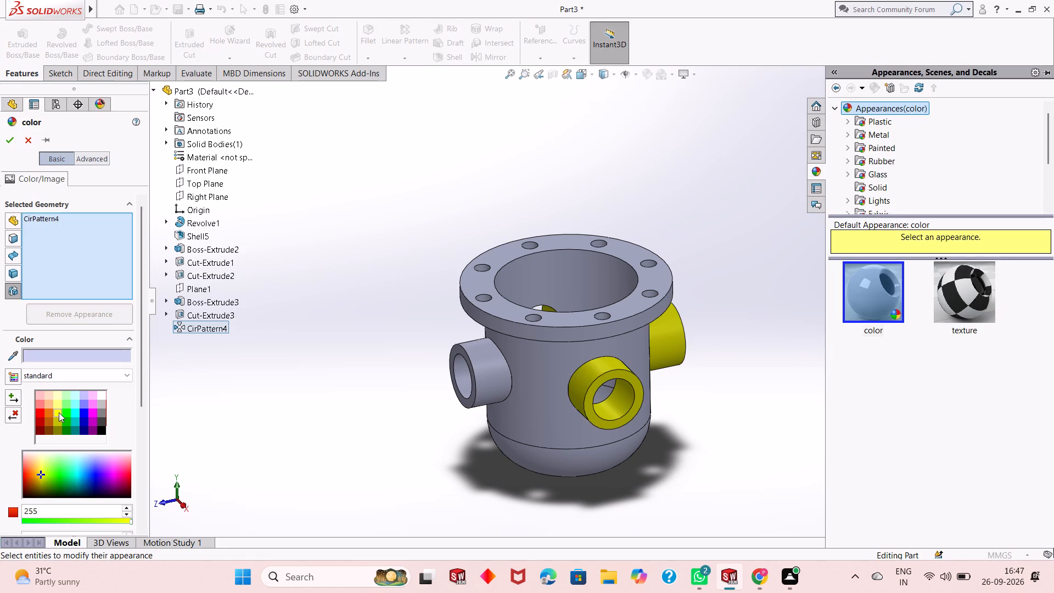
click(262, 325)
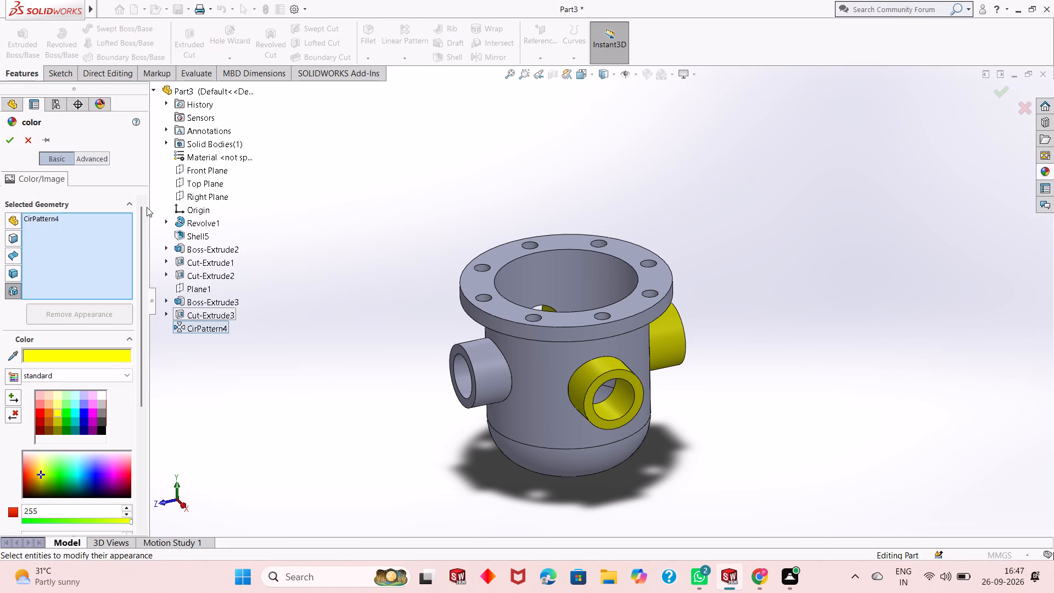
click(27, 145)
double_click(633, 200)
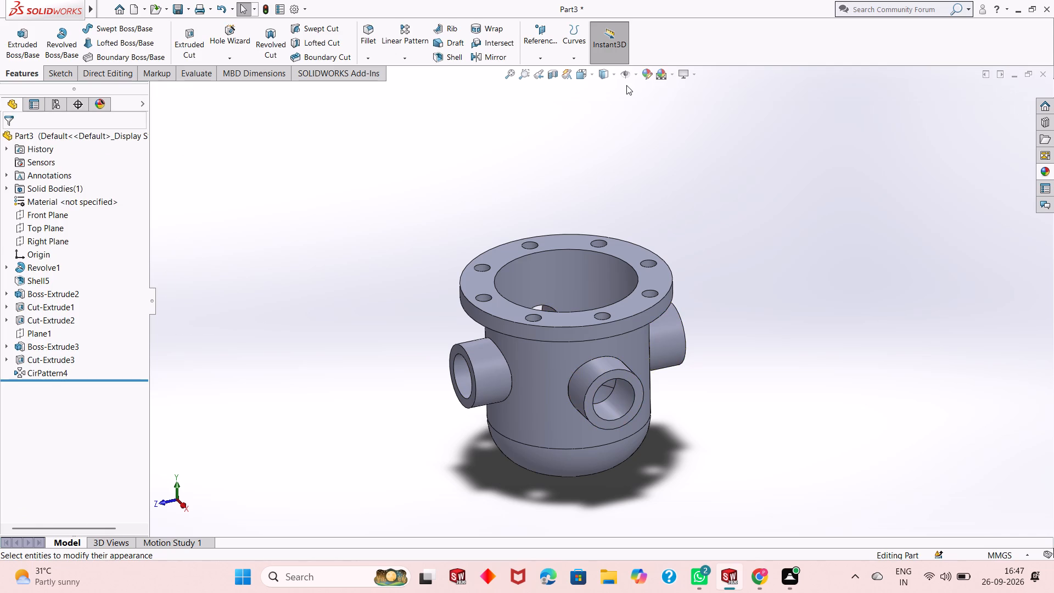
Colour the whole part dark yellow using the standard colour swatches.
click(646, 75)
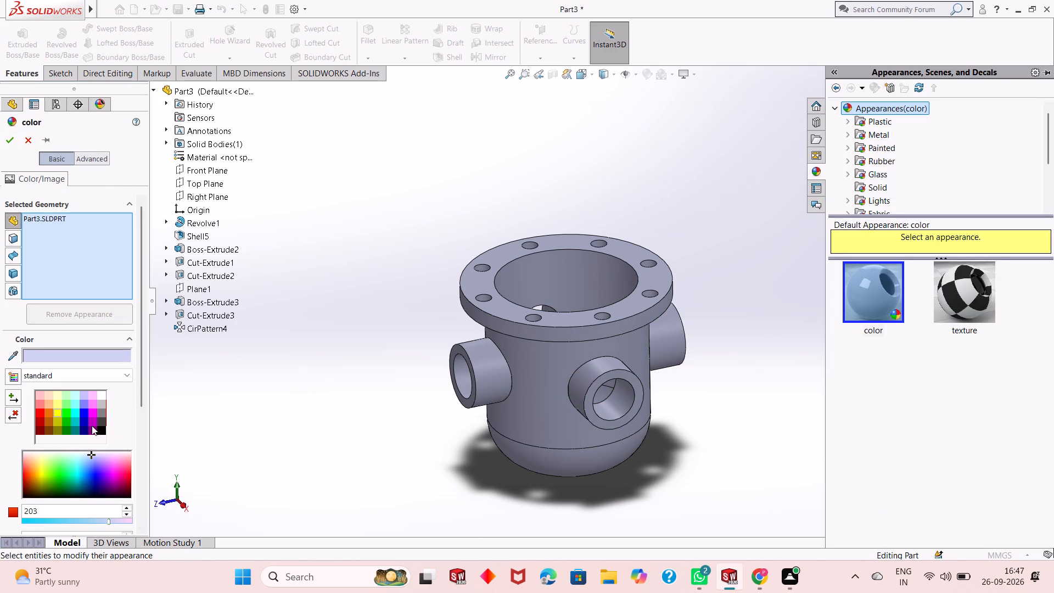
click(56, 411)
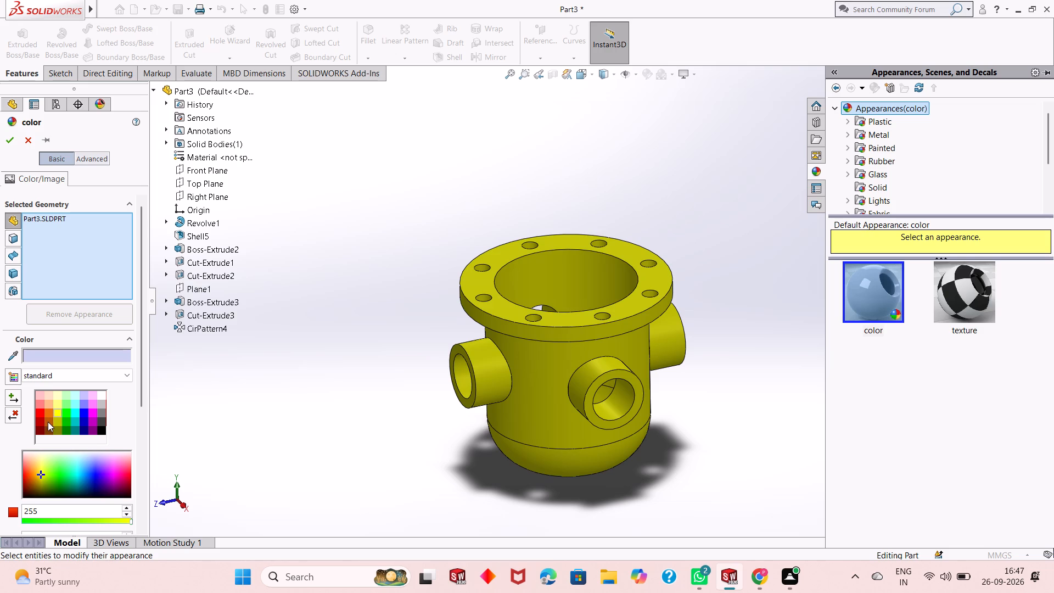
click(54, 421)
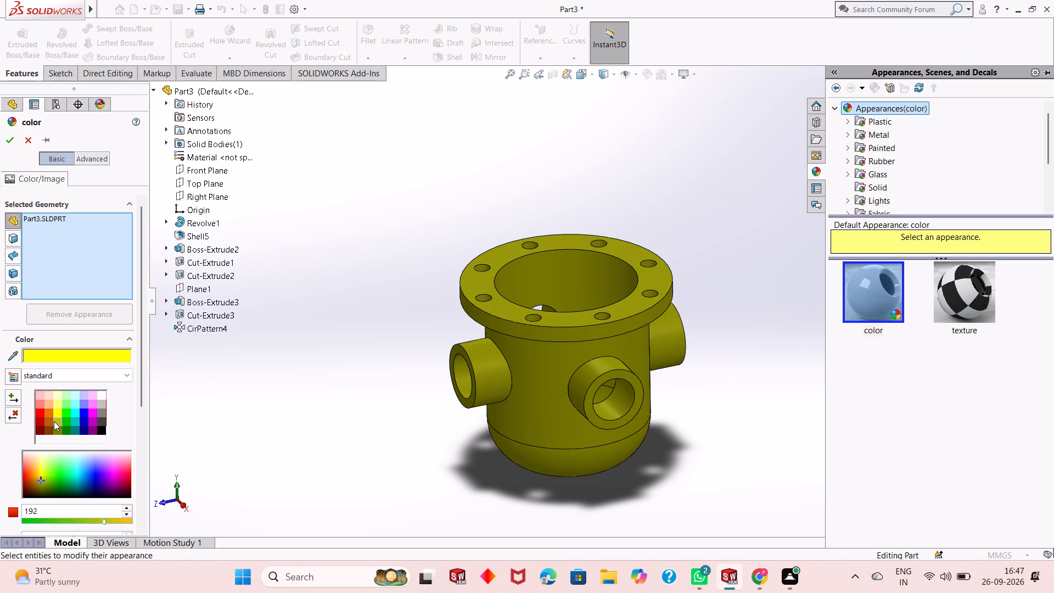
click(13, 139)
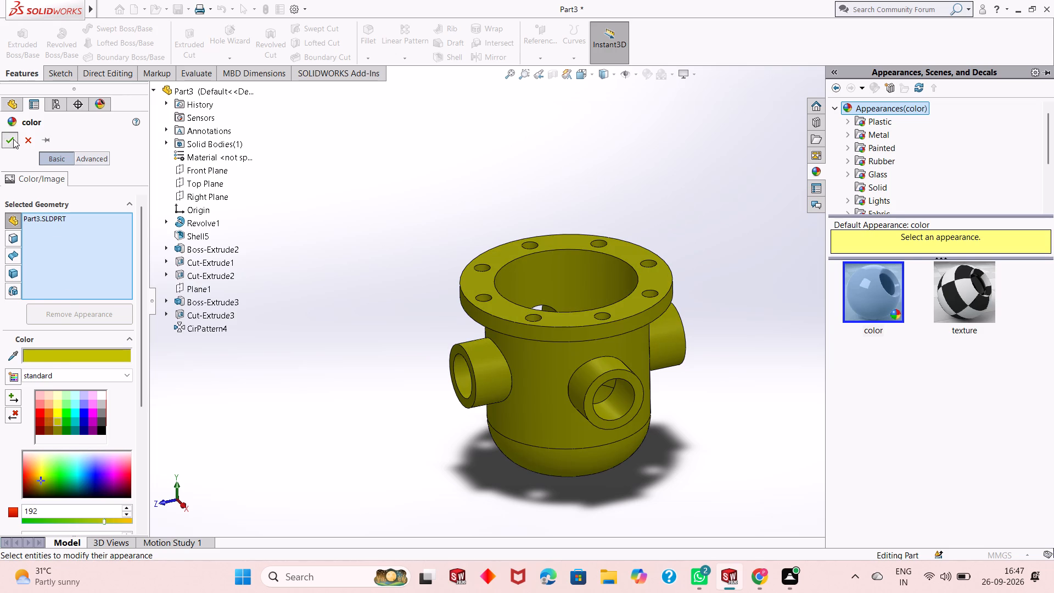
click(450, 254)
Apply the polished aluminum metal appearance to only the bore face of the front side boss.
scroll(597, 382, up, 1)
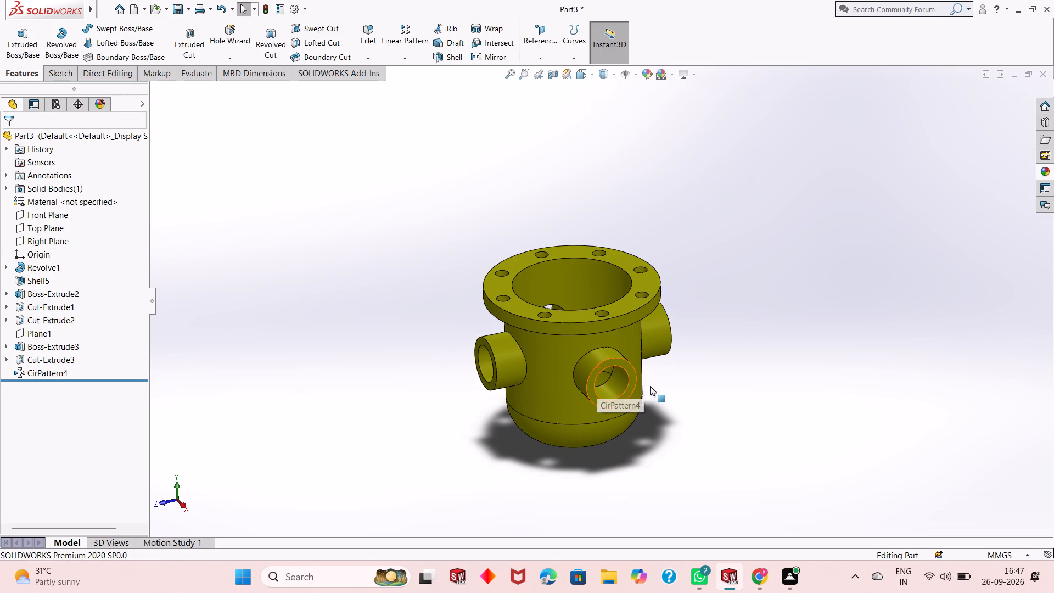
scroll(650, 386, down, 1)
middle_drag(759, 274, 755, 293)
click(1039, 170)
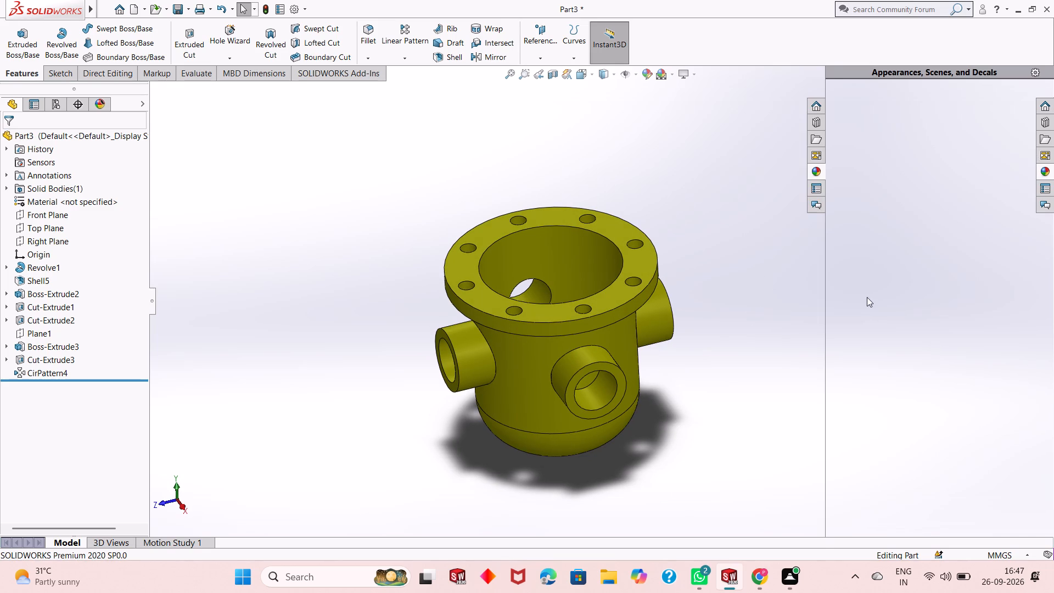
click(865, 137)
drag(886, 391, 885, 392)
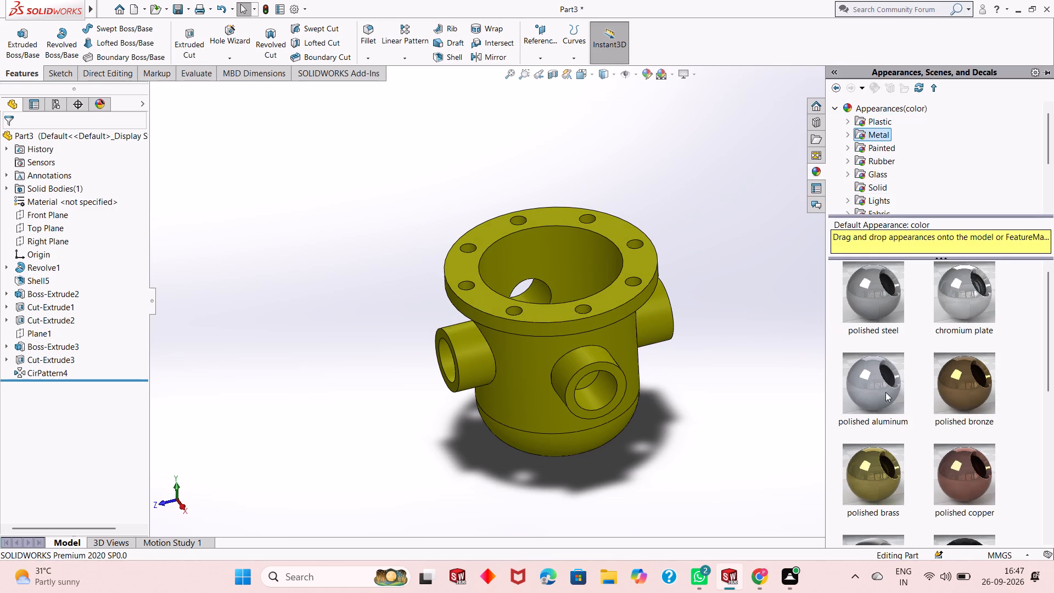
drag(885, 392, 604, 391)
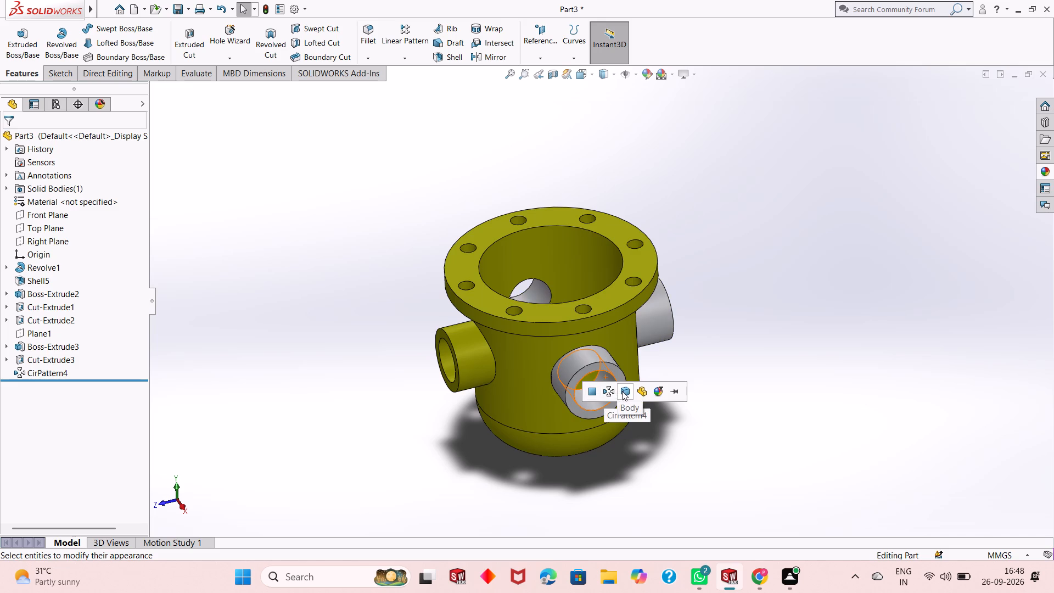
click(591, 394)
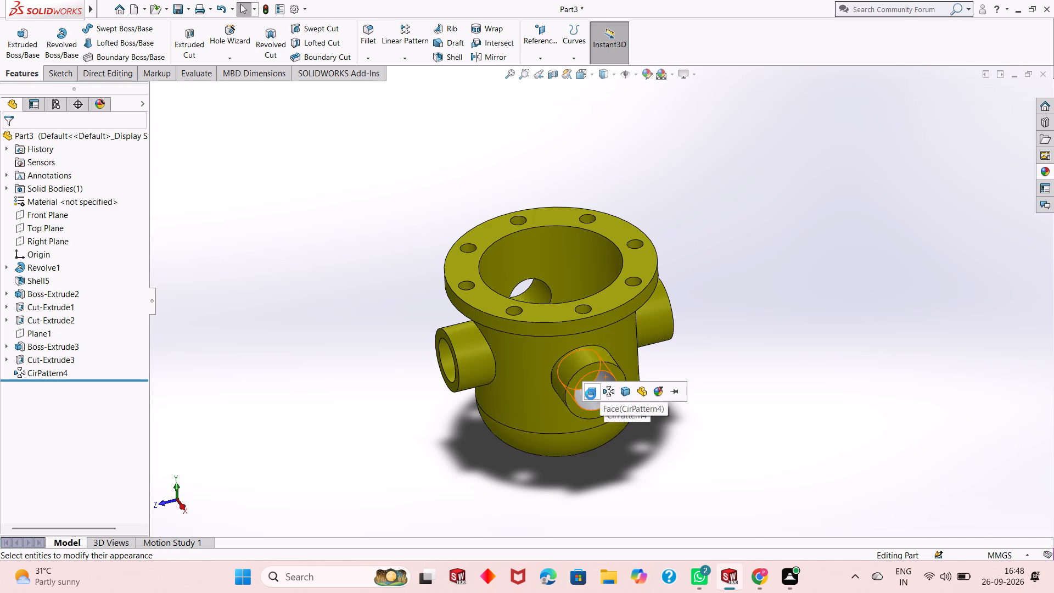
Apply polished aluminum to the bore face of the original, unpatterned side boss (Cut-Extrude3).
click(1050, 174)
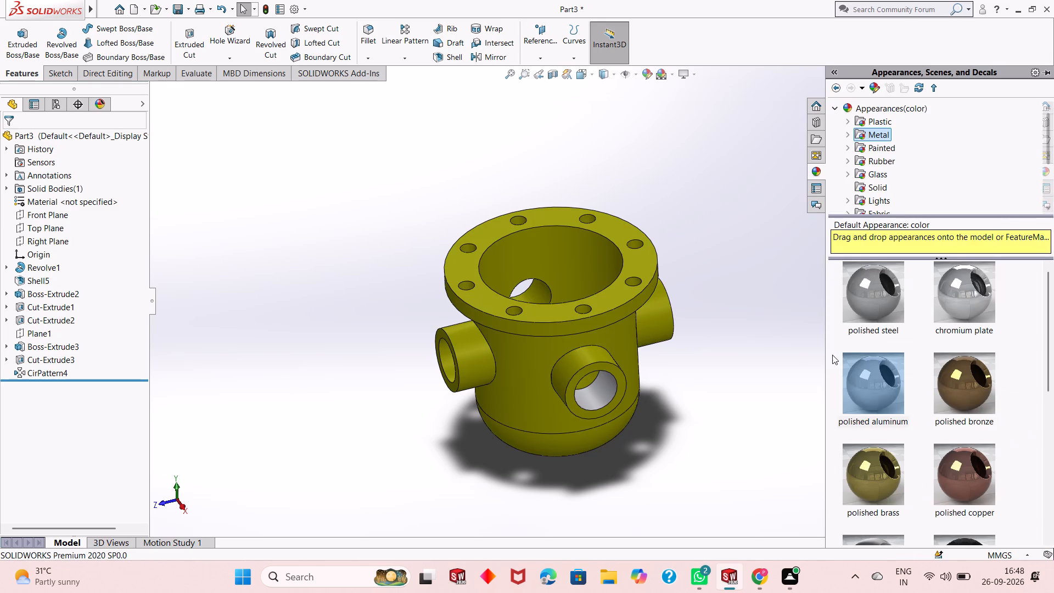
drag(872, 380, 450, 361)
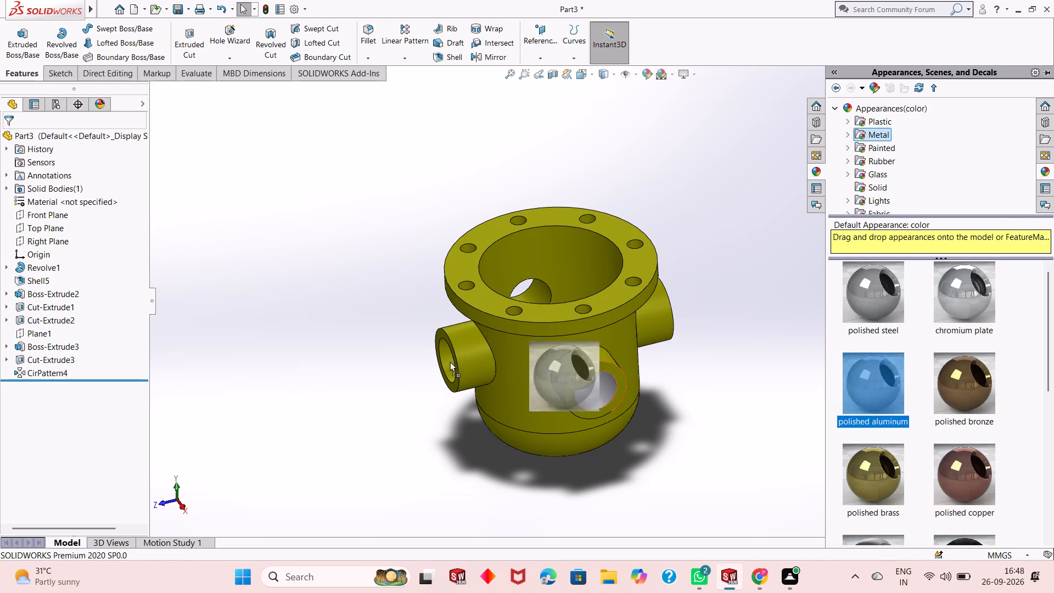
drag(450, 361, 440, 356)
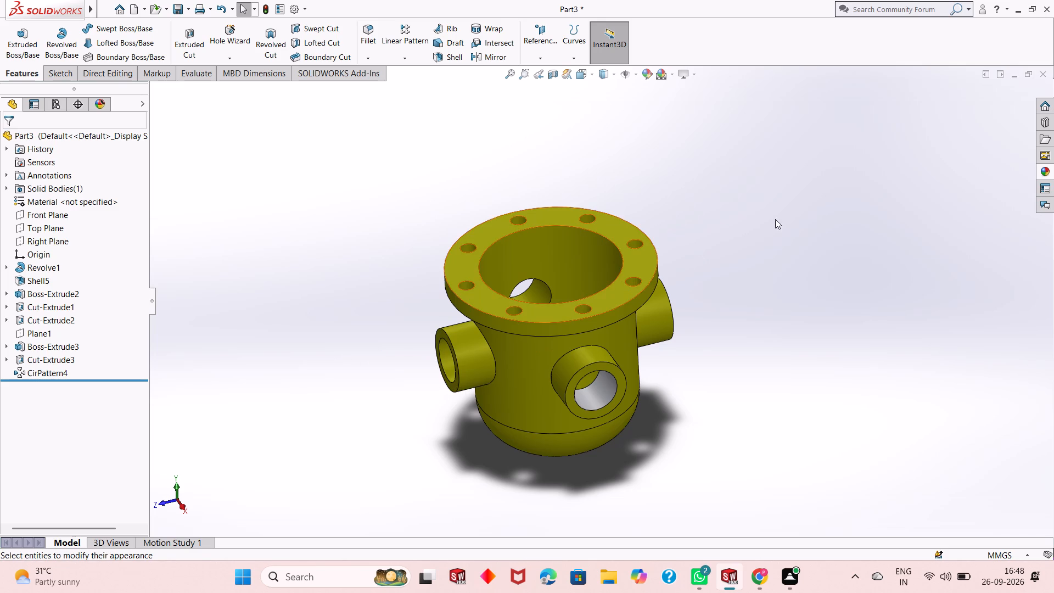
middle_drag(540, 416, 561, 399)
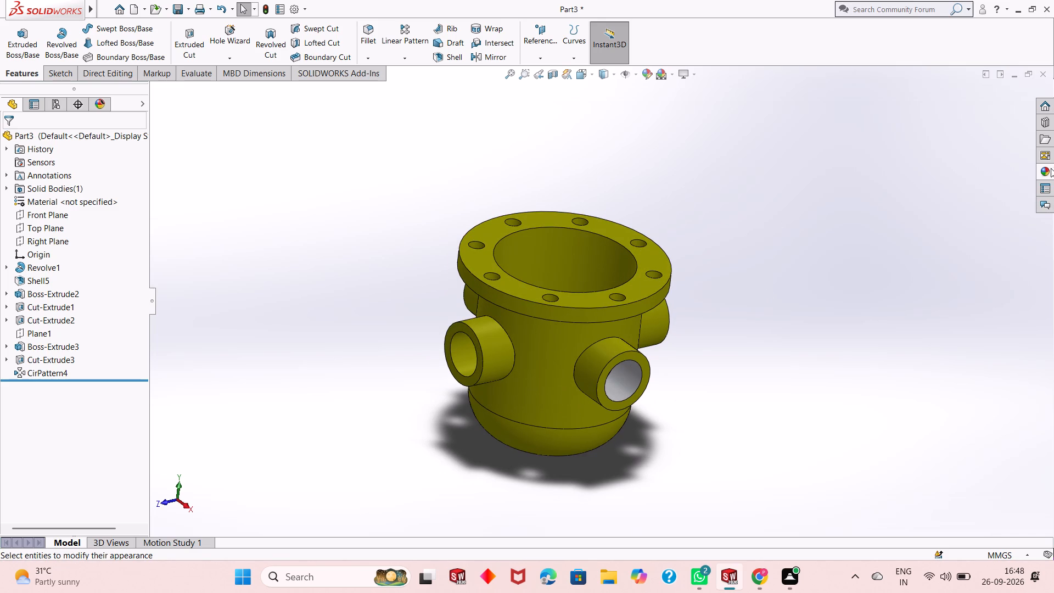
click(1044, 175)
middle_drag(719, 350, 719, 351)
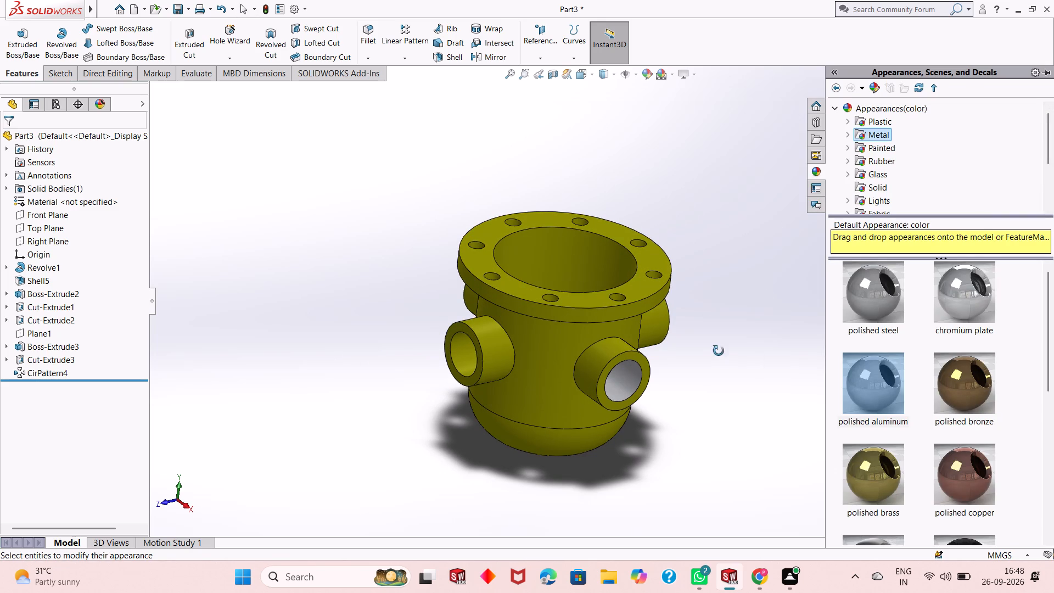
middle_drag(719, 351, 719, 390)
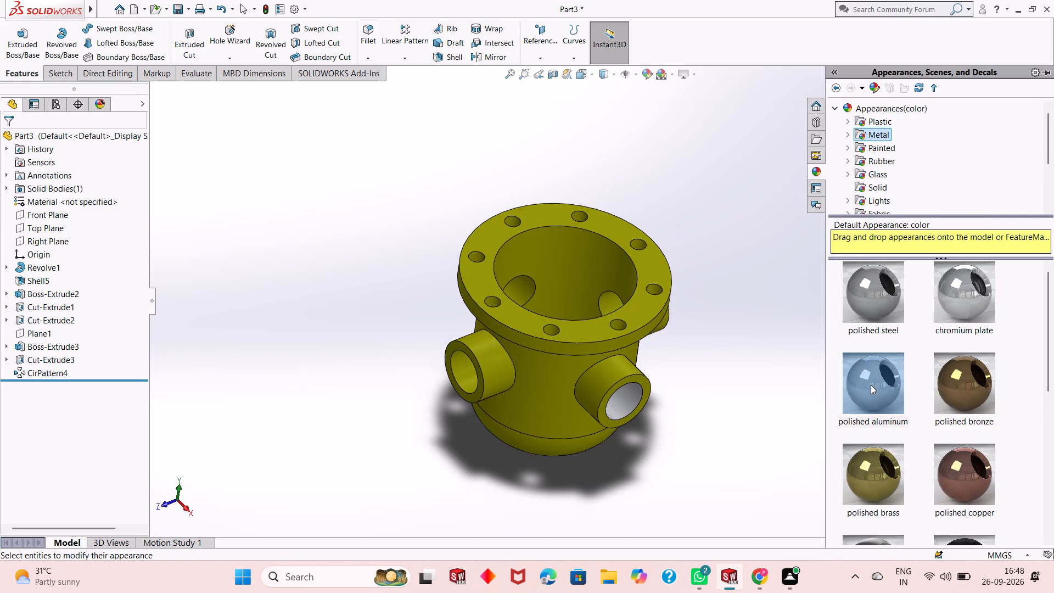
drag(871, 385, 460, 366)
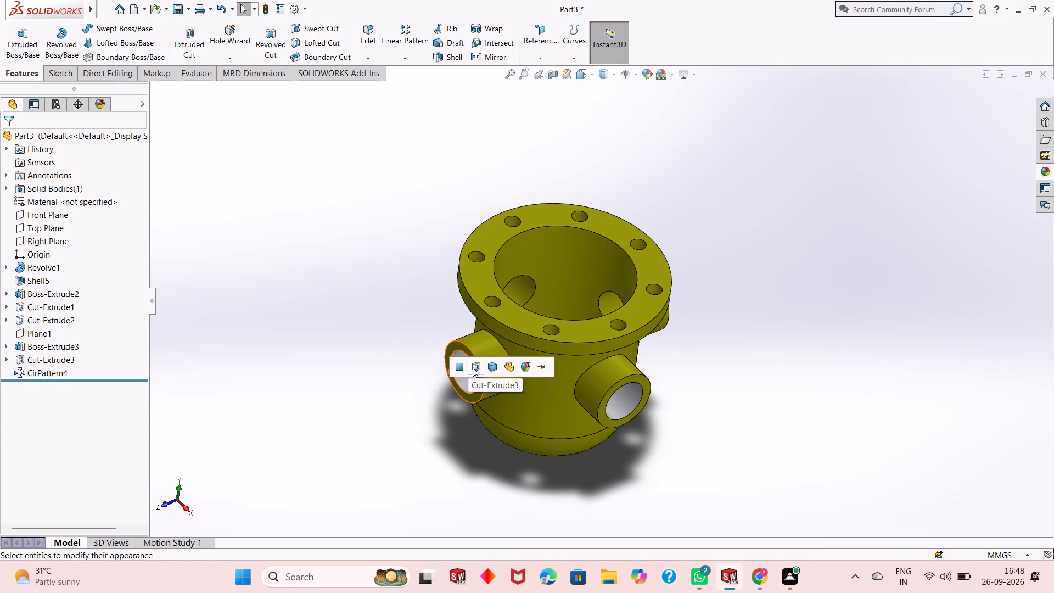
click(464, 367)
Apply polished aluminum to only the bore face of a third side boss, on the far side of the cup.
middle_drag(548, 353, 553, 321)
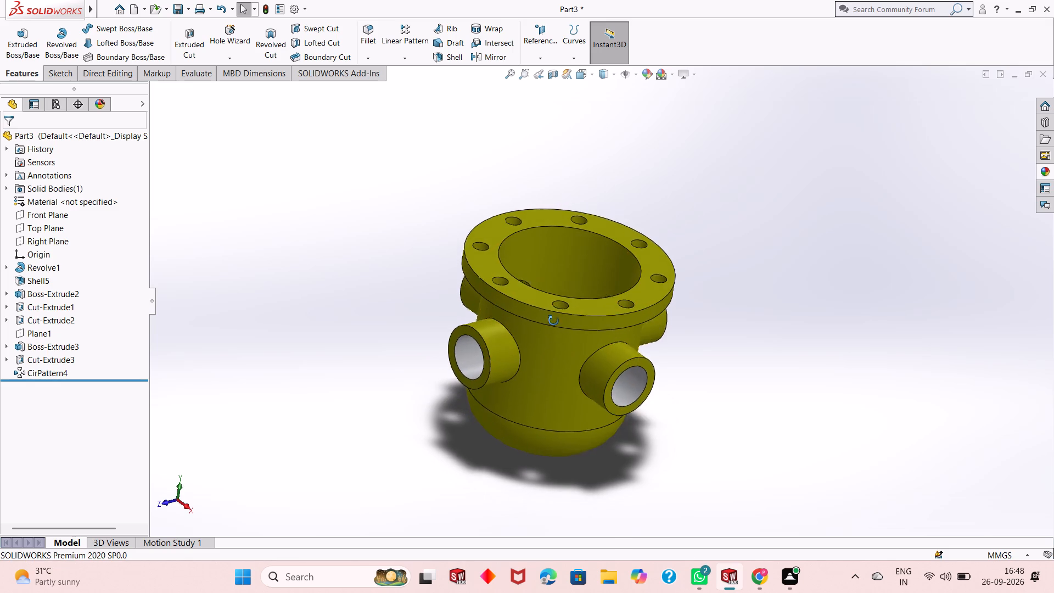
middle_drag(553, 321, 730, 460)
click(1038, 170)
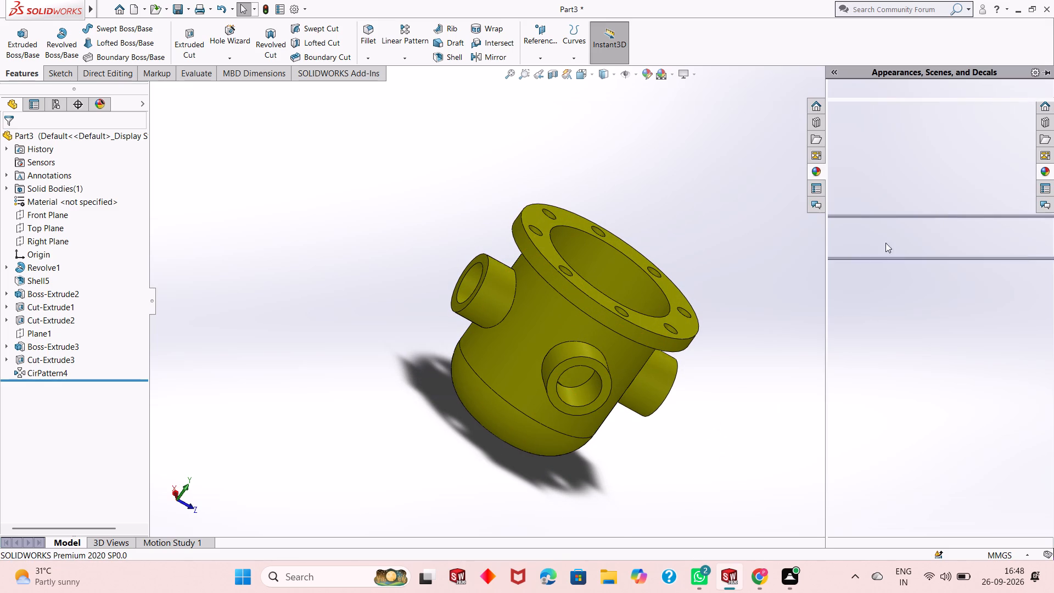
drag(874, 391, 581, 396)
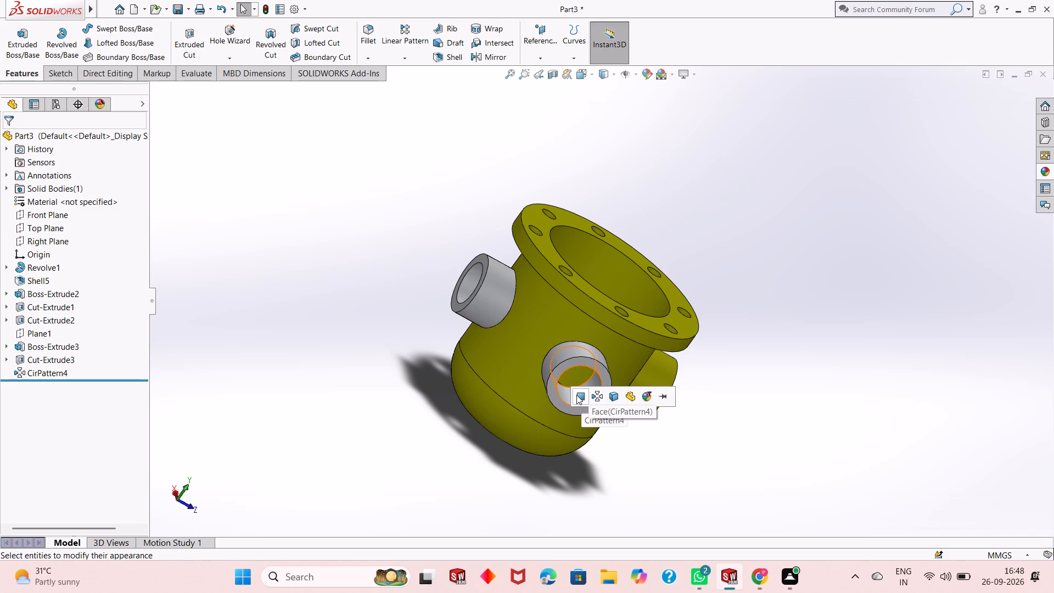
click(575, 396)
Apply polished aluminum to the bore face of the remaining yellow-bored side boss.
middle_drag(618, 385, 641, 285)
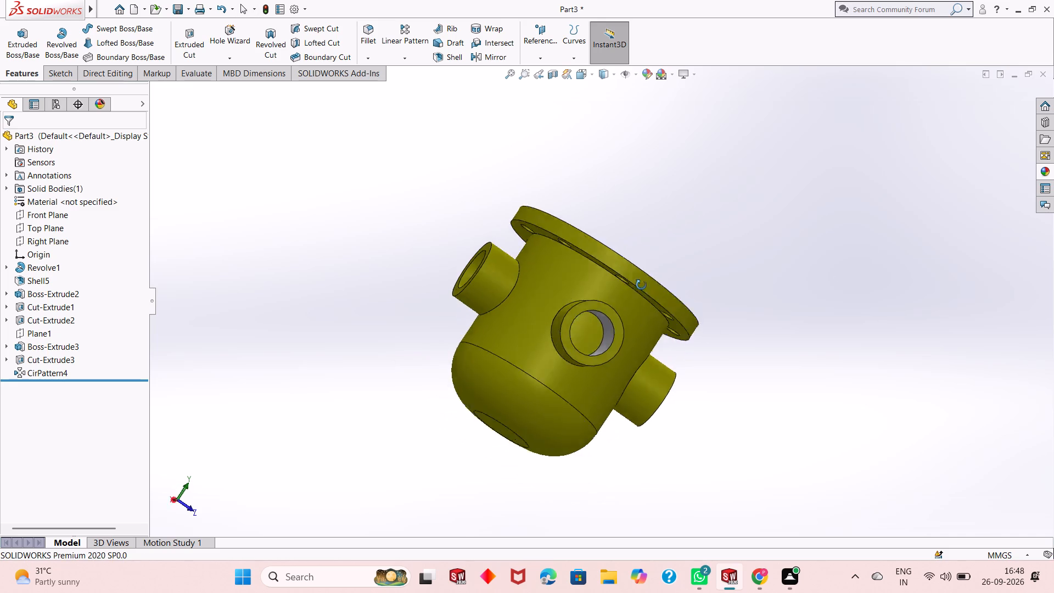
middle_drag(641, 285, 677, 429)
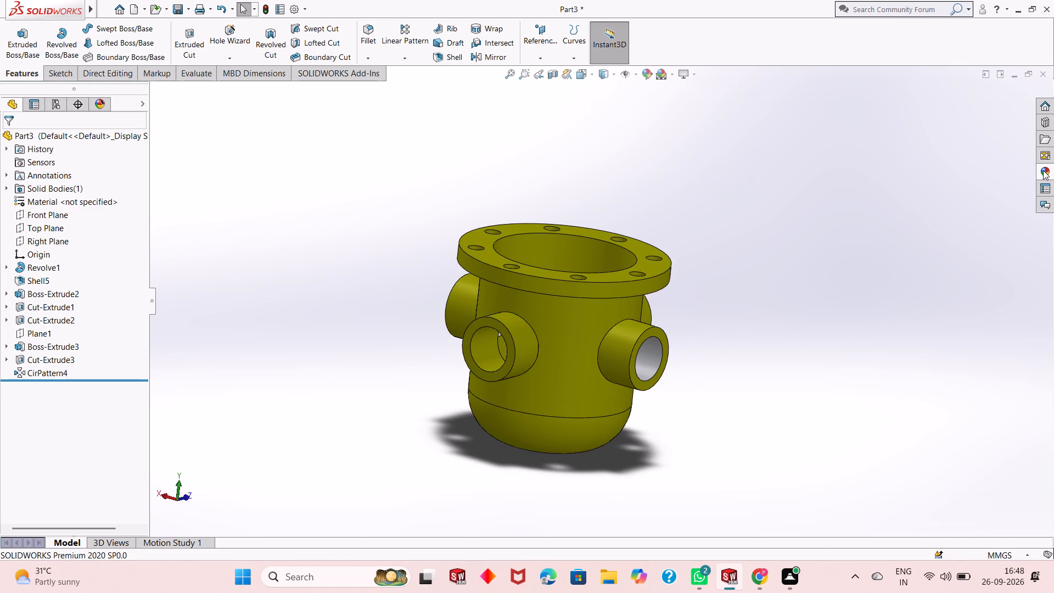
click(1043, 170)
drag(861, 388, 506, 359)
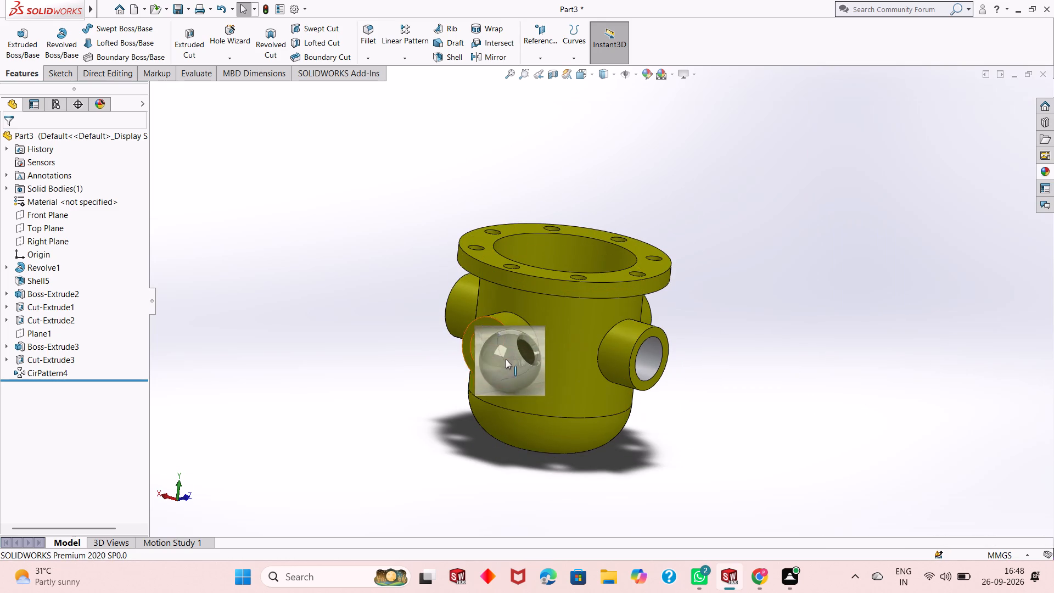
drag(506, 359, 479, 349)
click(479, 349)
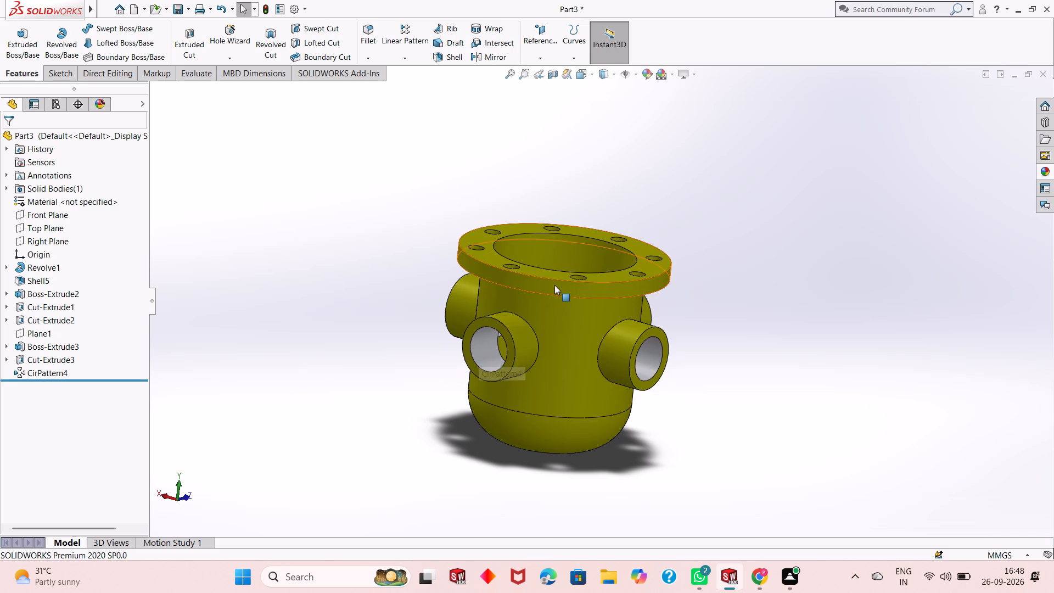
Apply polished aluminum to the rim flange's hole cut feature (Cut-Extrude2) so all eight holes share it.
middle_drag(554, 285, 515, 501)
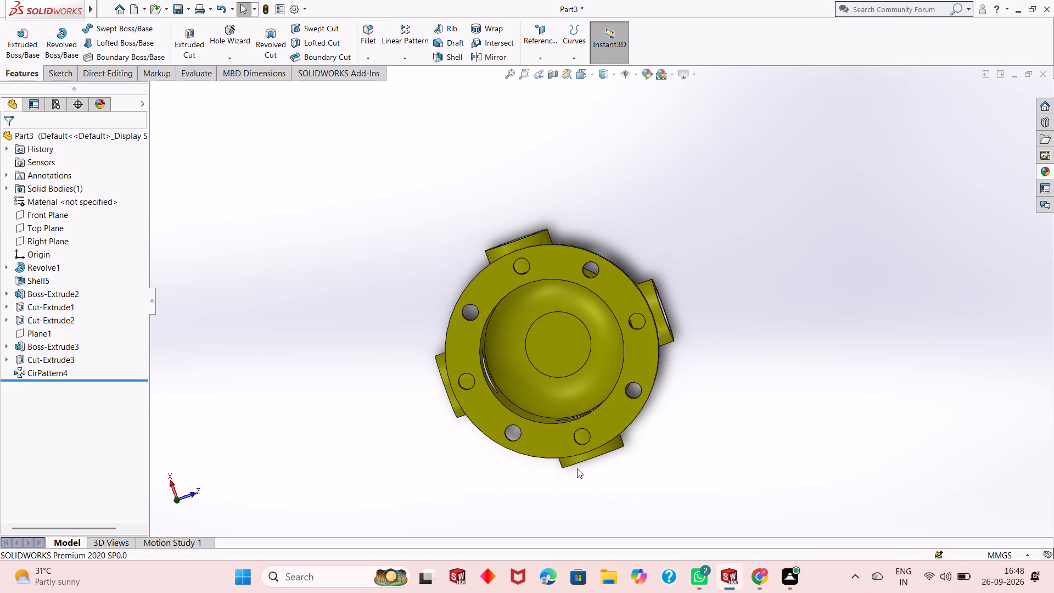
middle_drag(559, 468, 575, 313)
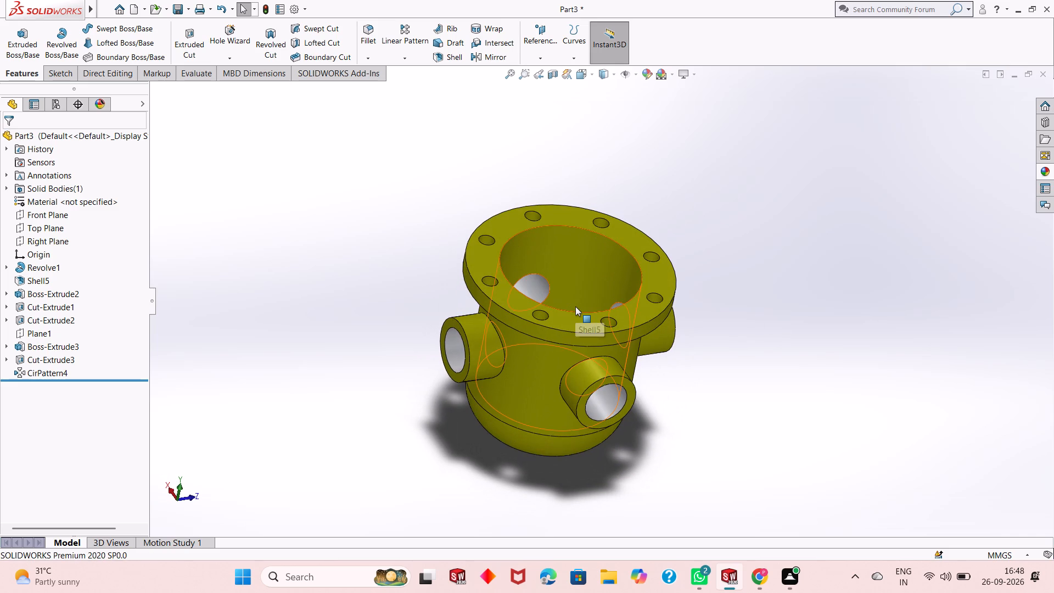
middle_drag(576, 272, 574, 329)
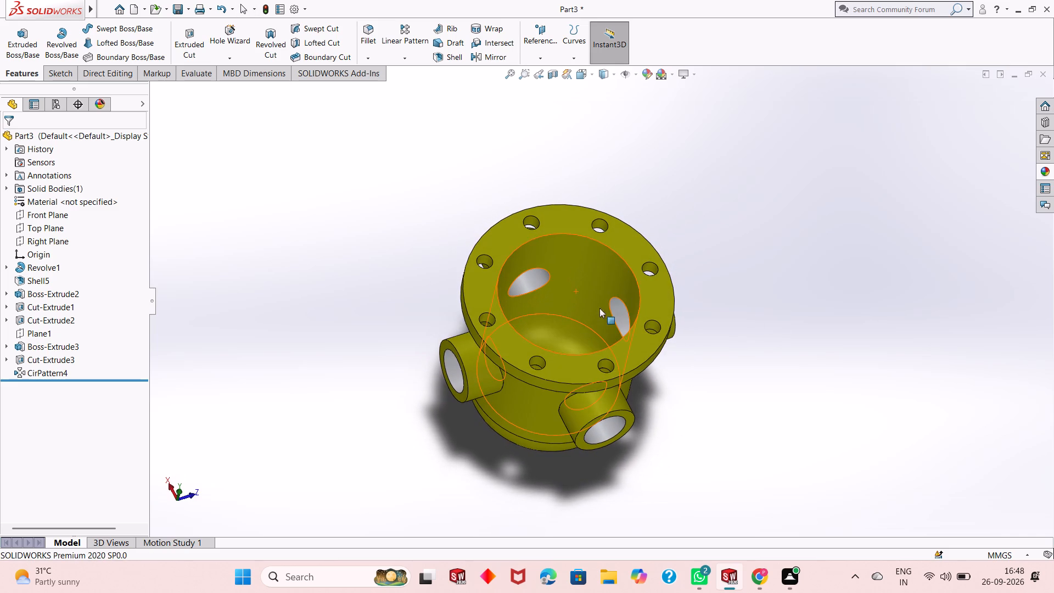
scroll(590, 263, down, 3)
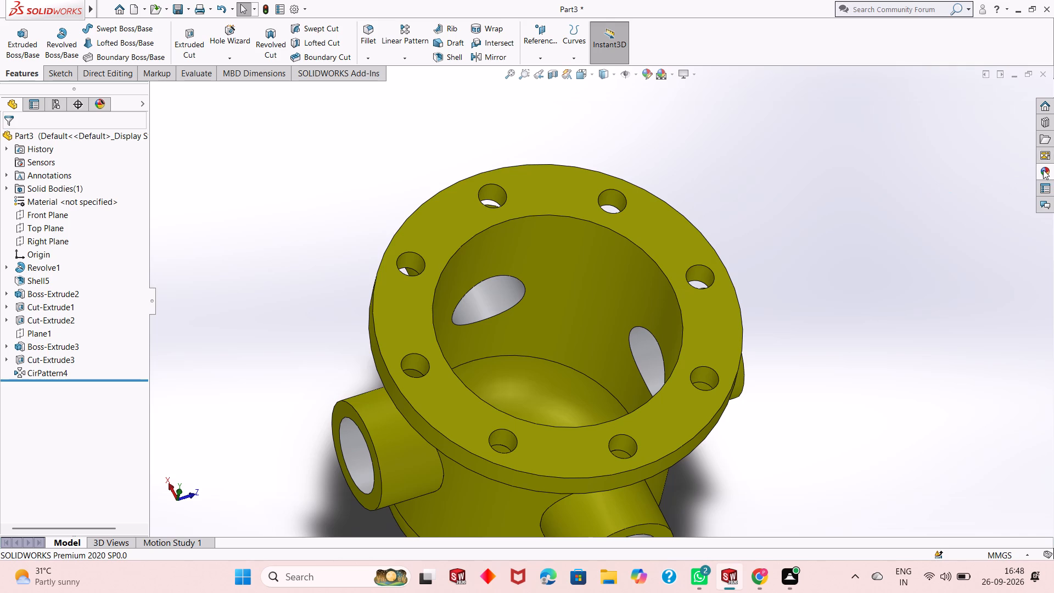
click(1043, 170)
drag(871, 395, 793, 305)
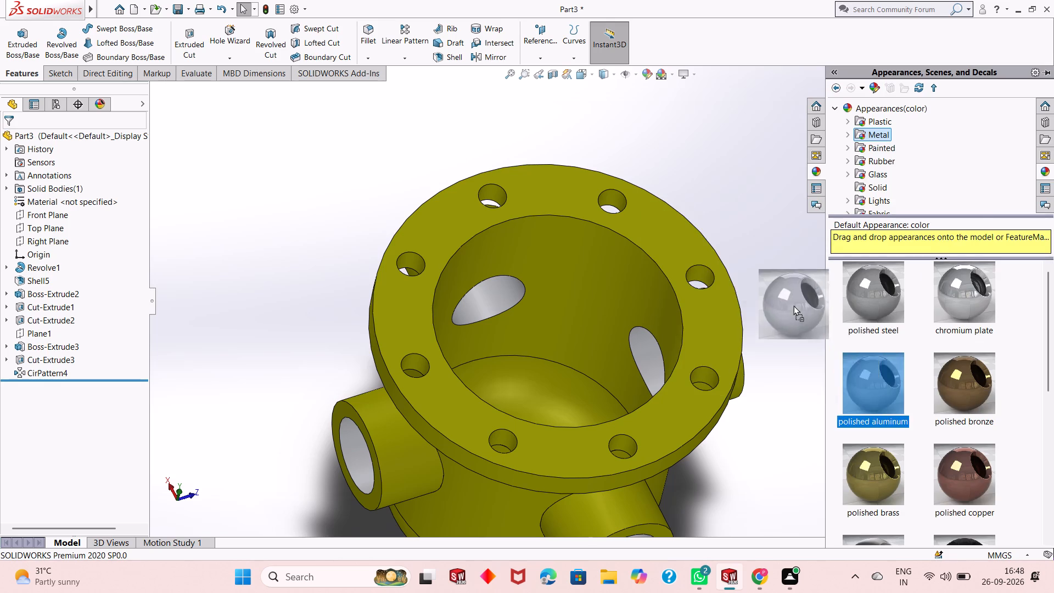
drag(793, 305, 618, 199)
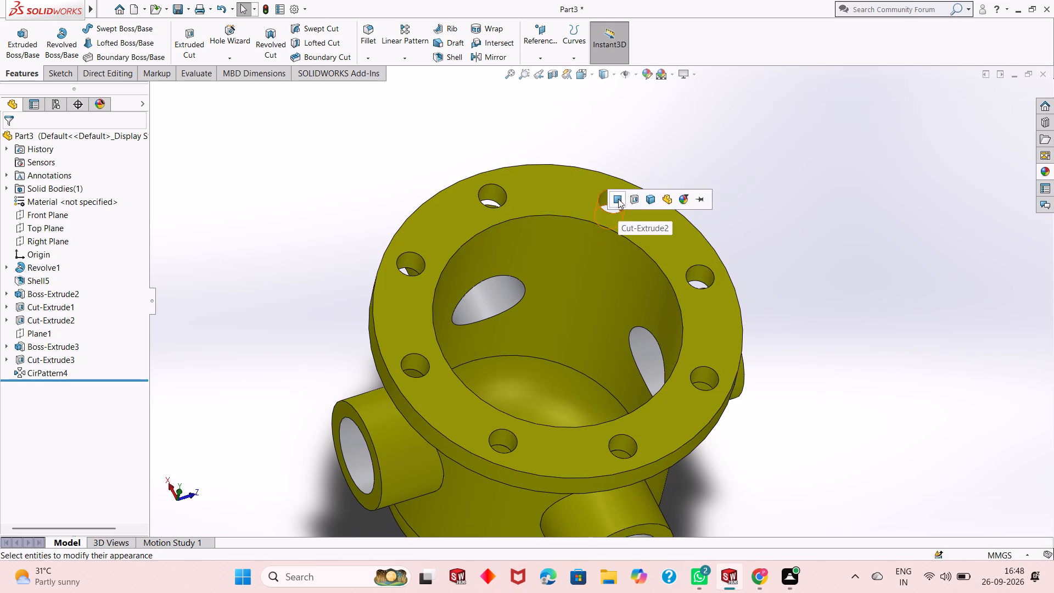
click(633, 196)
middle_drag(504, 377, 508, 362)
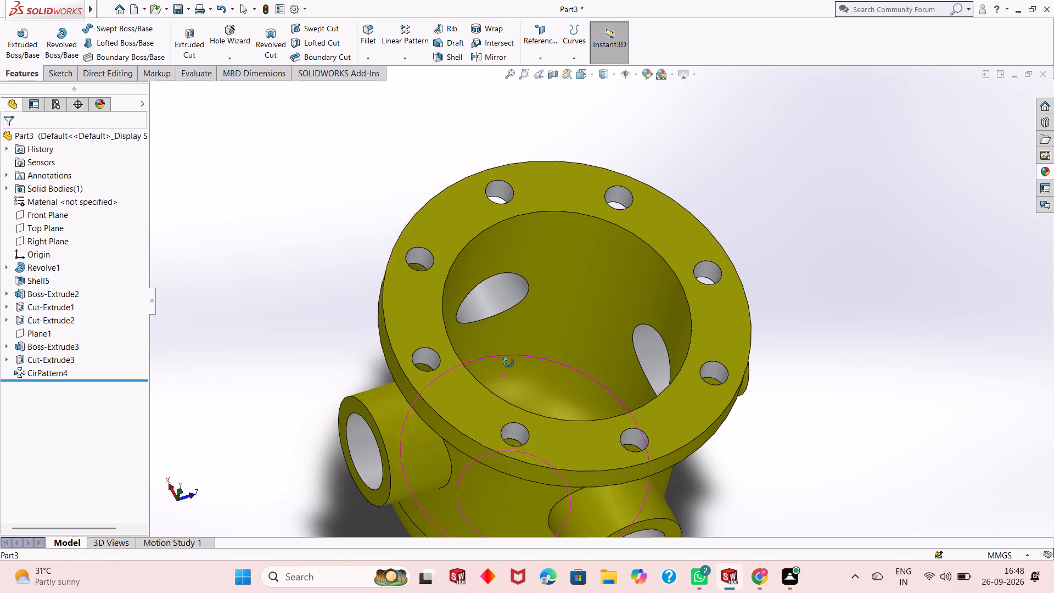
middle_drag(508, 362, 486, 316)
scroll(507, 294, up, 1)
middle_drag(513, 288, 555, 263)
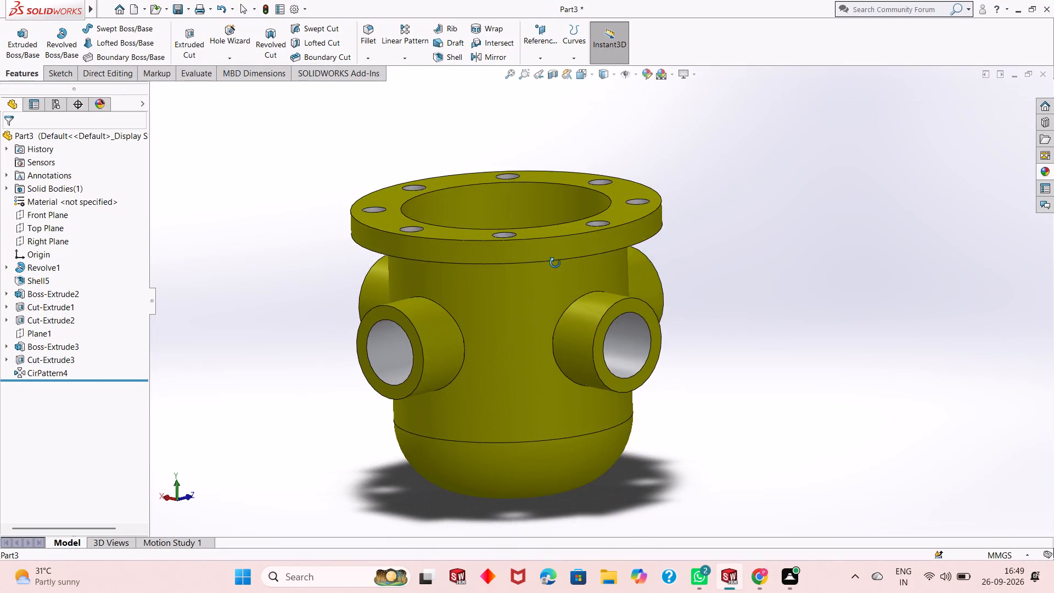
Examine the coloured part from above and from the side, checking the flange holes, side boss bores and cup interior.
middle_drag(555, 263, 577, 397)
scroll(571, 404, up, 3)
middle_drag(562, 427, 563, 391)
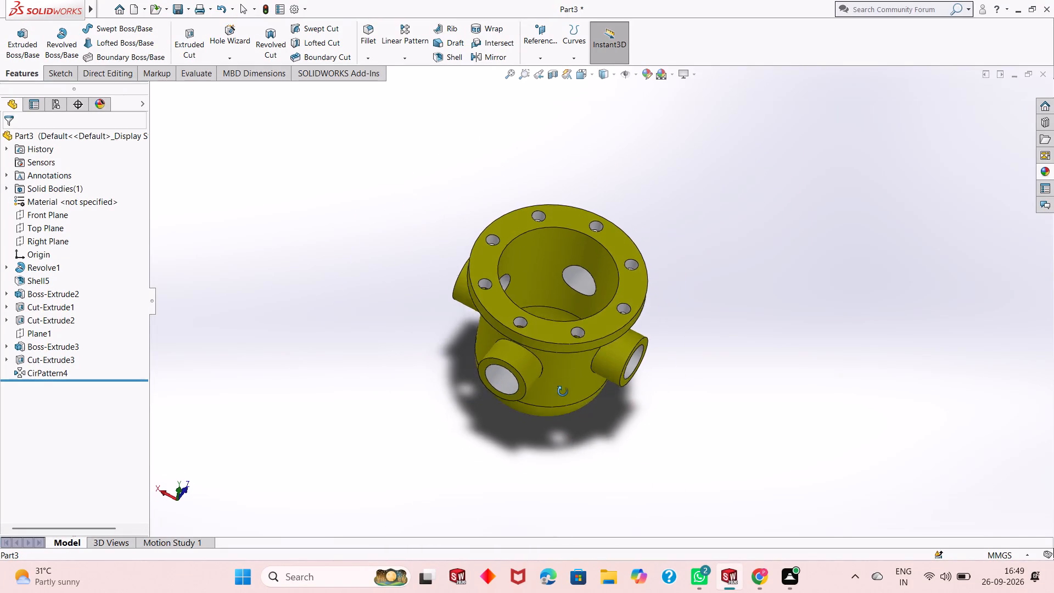
middle_drag(563, 391, 548, 298)
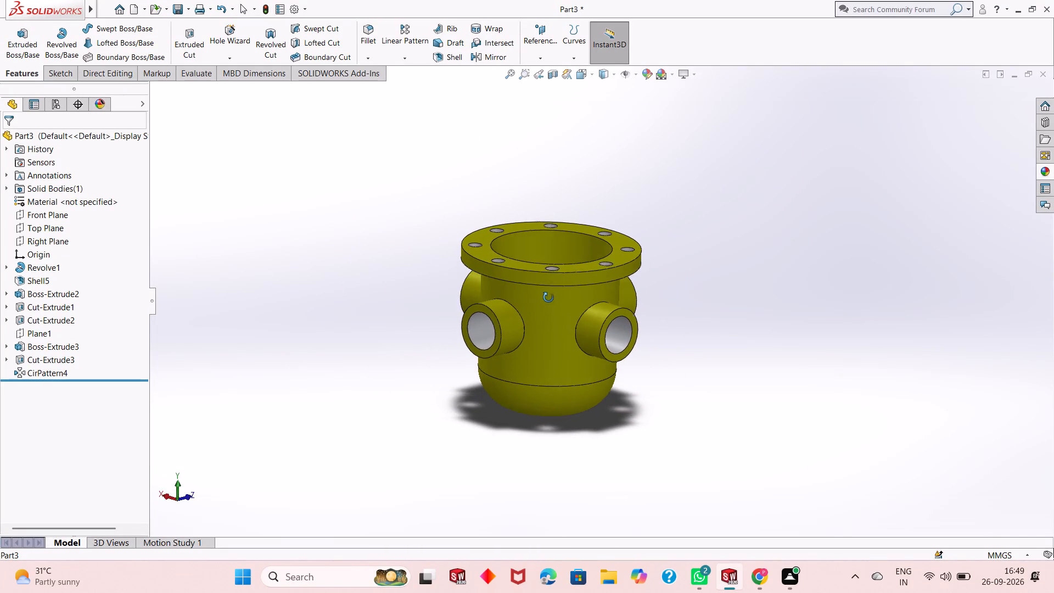
middle_drag(548, 298, 550, 284)
middle_drag(525, 293, 512, 346)
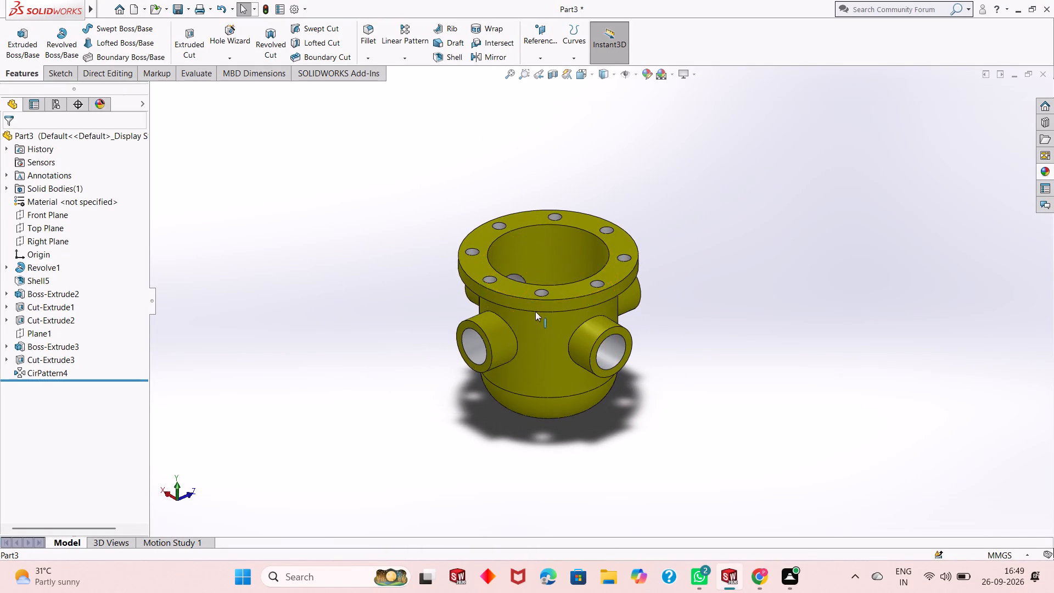
scroll(535, 309, down, 2)
scroll(562, 404, up, 1)
middle_drag(564, 394, 565, 372)
middle_drag(566, 371, 563, 400)
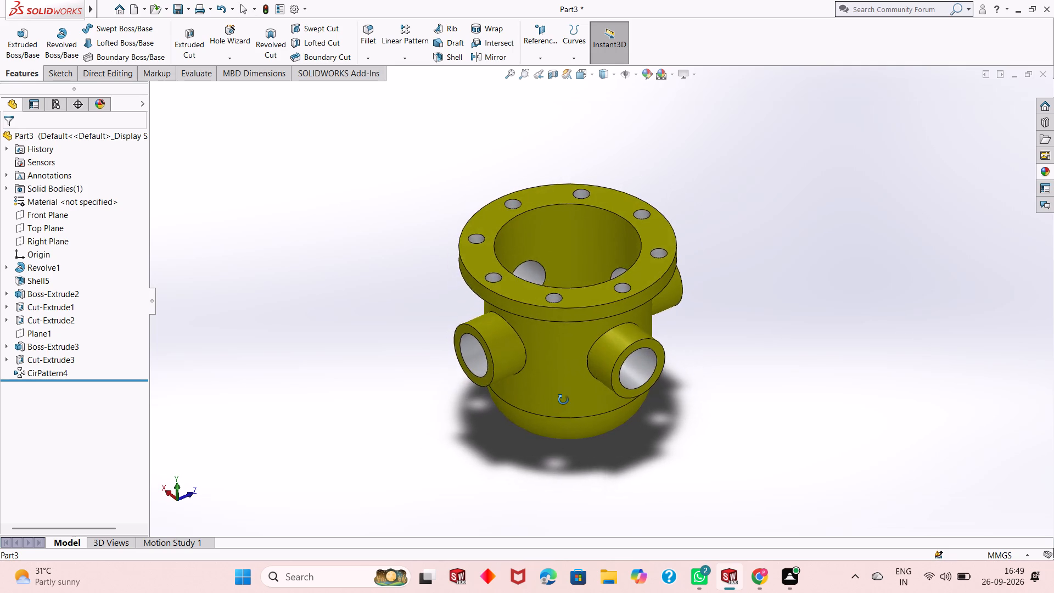
middle_drag(563, 400, 569, 407)
scroll(568, 399, up, 1)
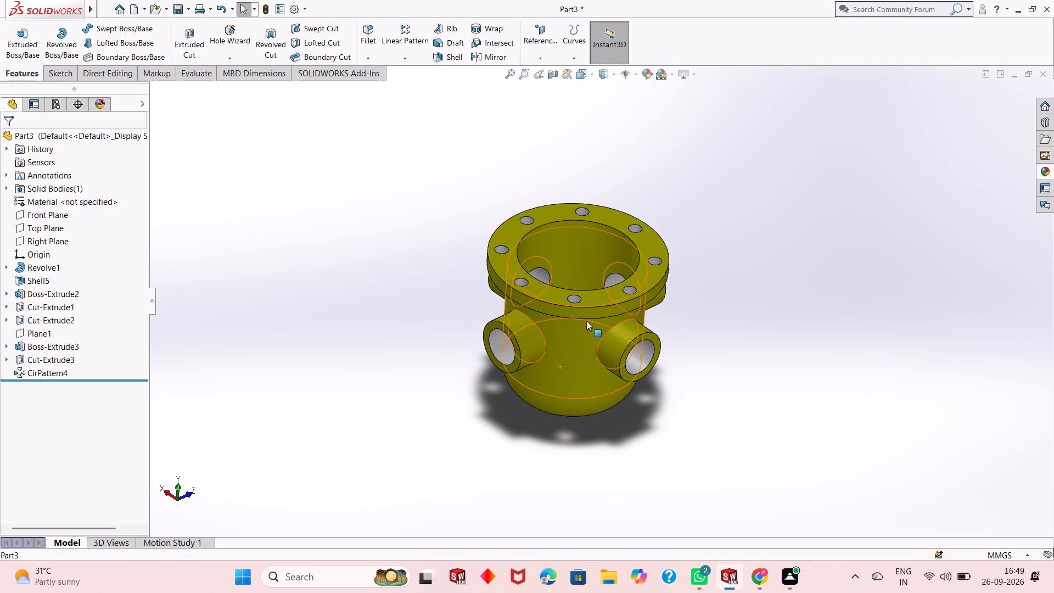
scroll(668, 445, down, 2)
scroll(669, 443, up, 2)
scroll(541, 184, down, 2)
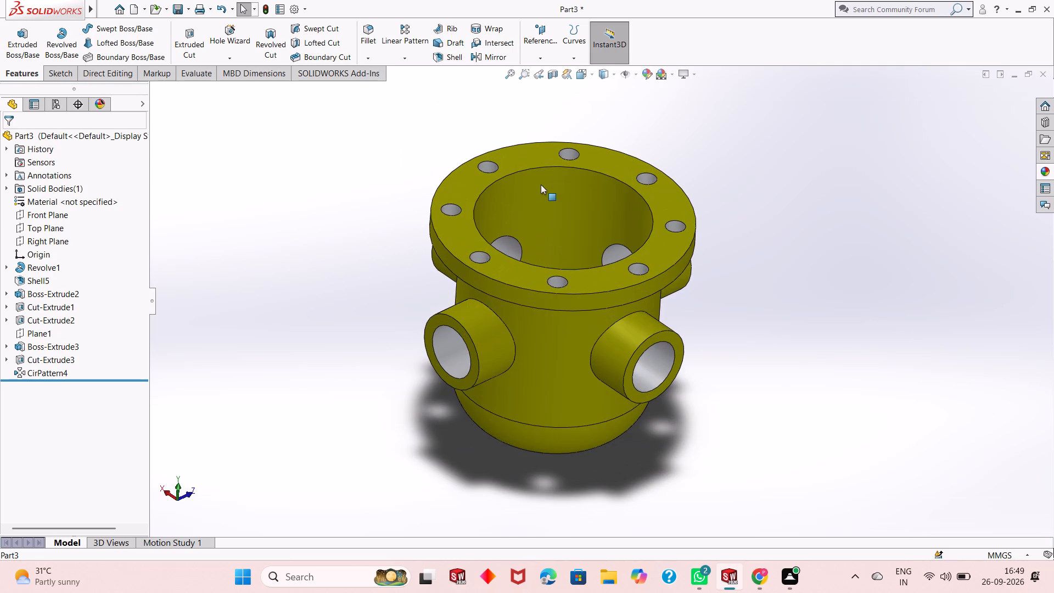
scroll(524, 373, down, 1)
scroll(524, 373, up, 1)
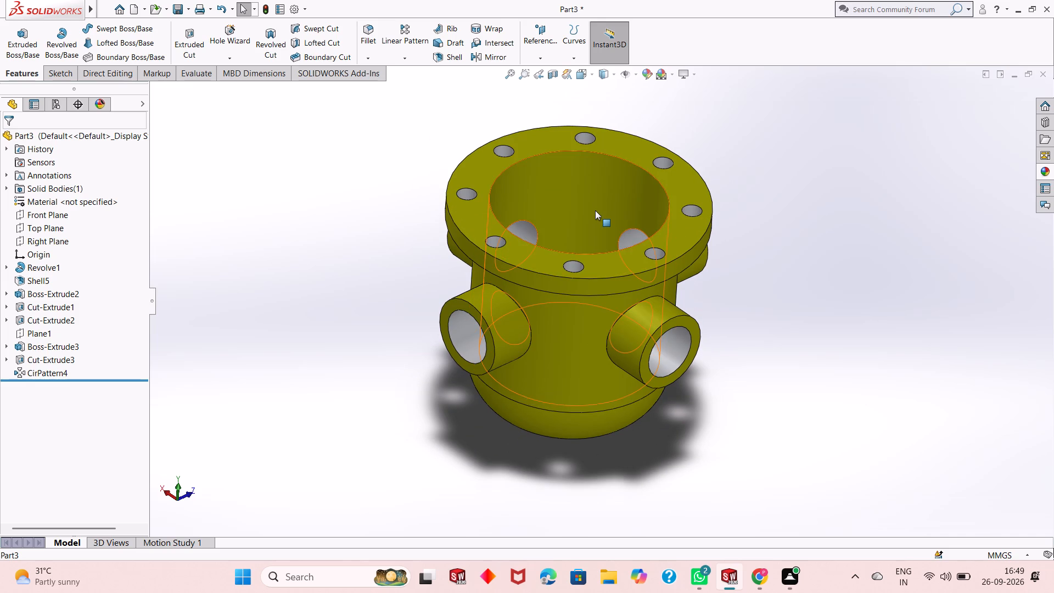
scroll(595, 210, up, 1)
scroll(595, 210, down, 1)
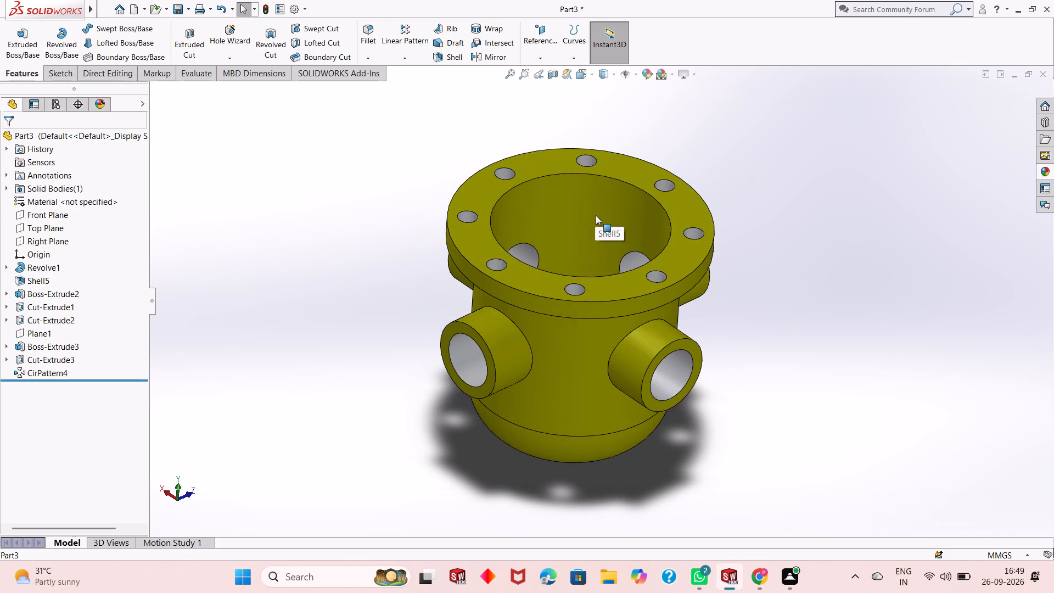
scroll(596, 215, up, 1)
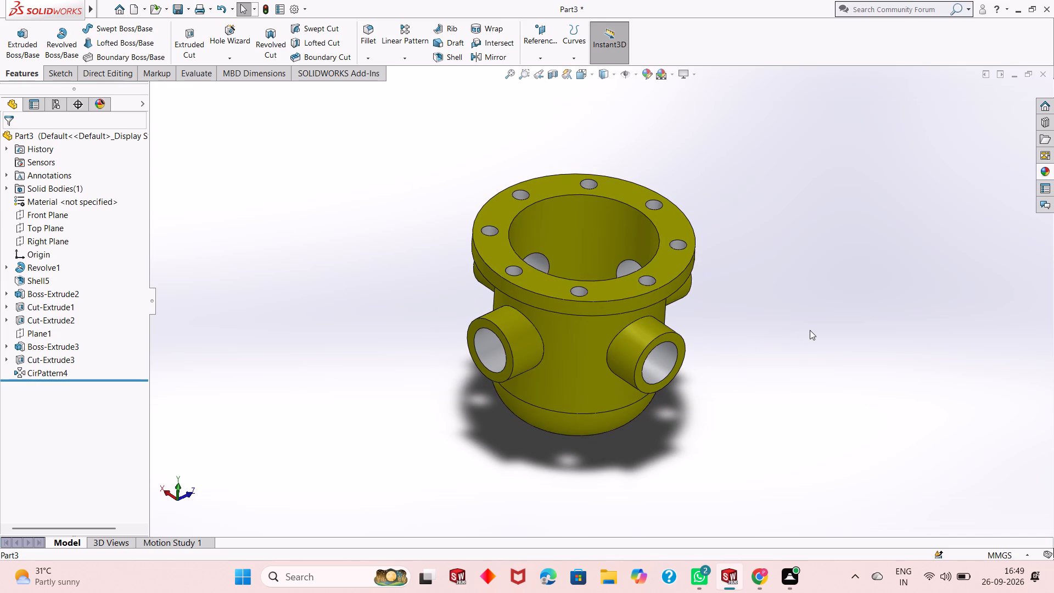
Start saving the part in the Downloads folder as a SOLIDWORKS part, with a file name beginning "Three-way".
key(ctrl+s)
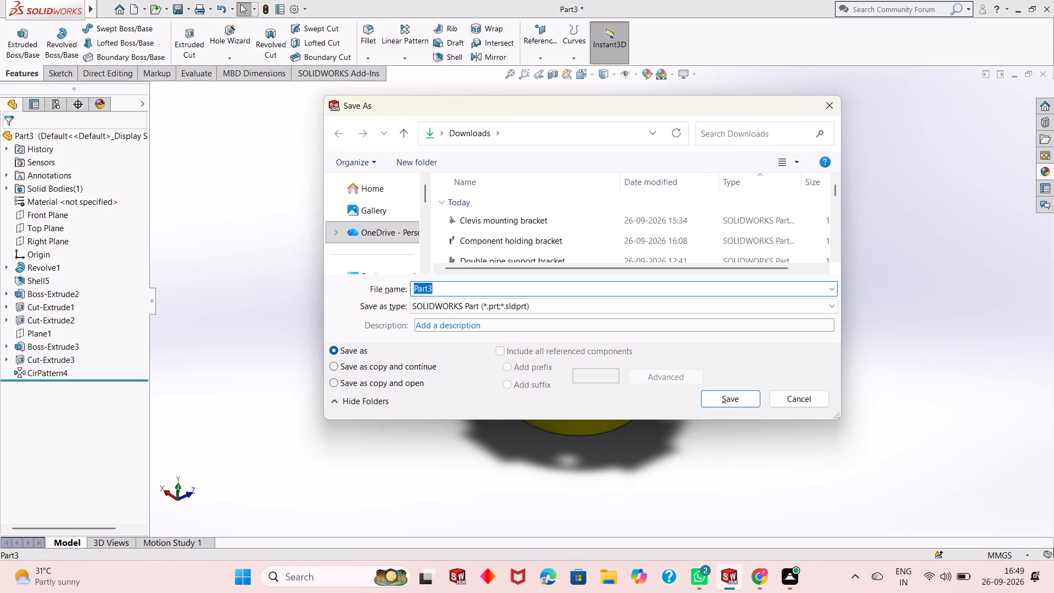
key(shift+t)
text(hree)
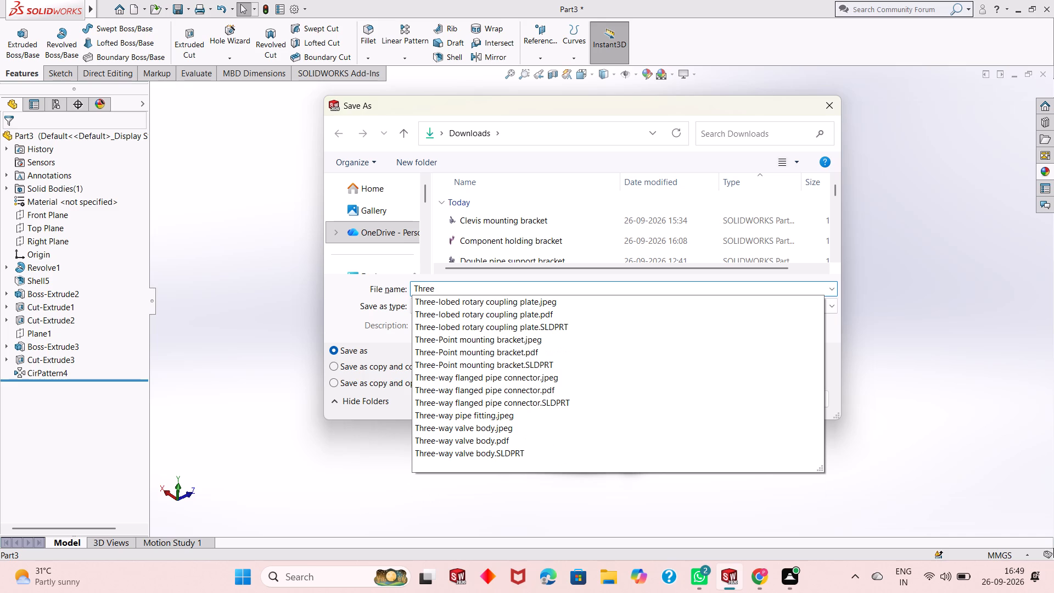
key(minus)
text(way)
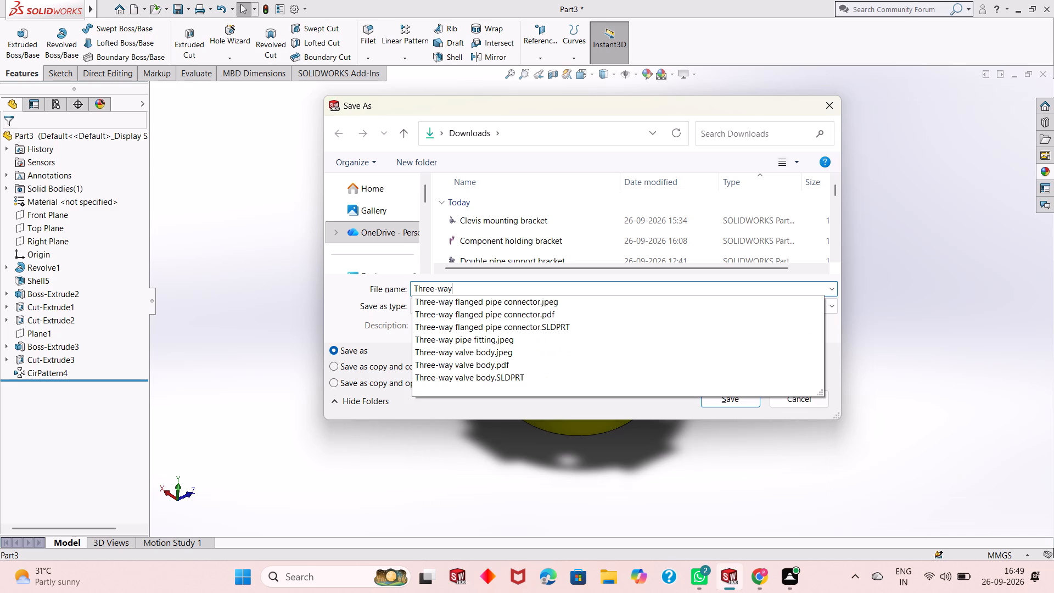
key(space)
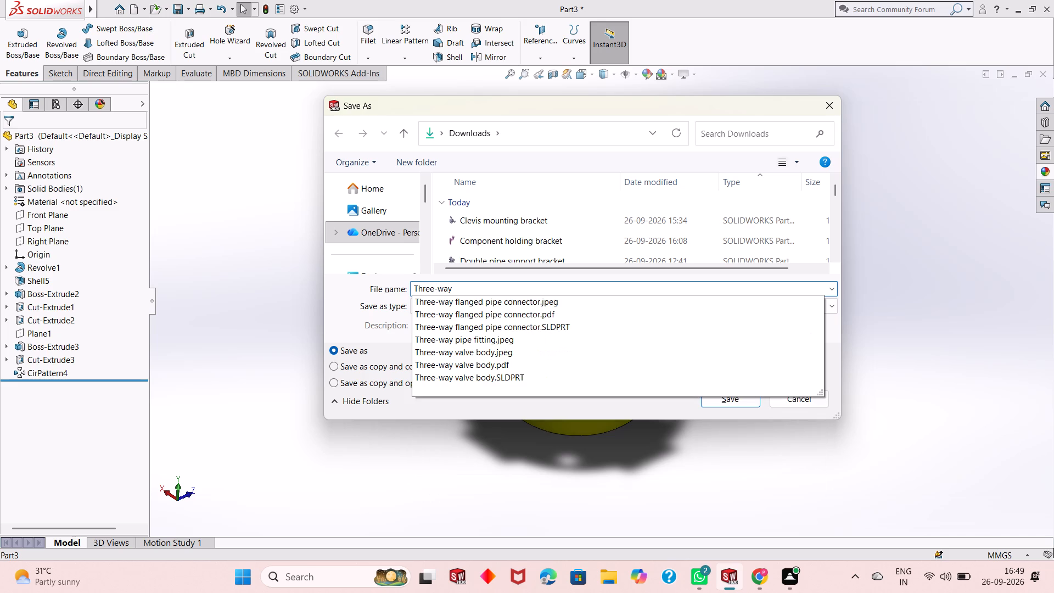
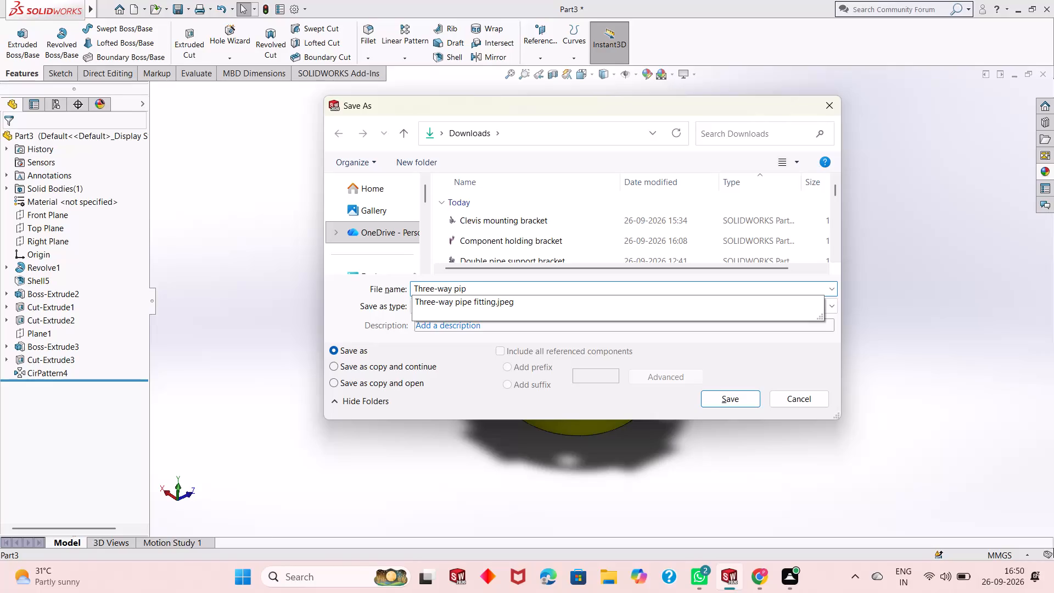
Complete the file name as "Three-way pipe fitting" and save the SOLIDWORKS part in Downloads.
text(e)
key(space)
text(fitting)
key(Return)
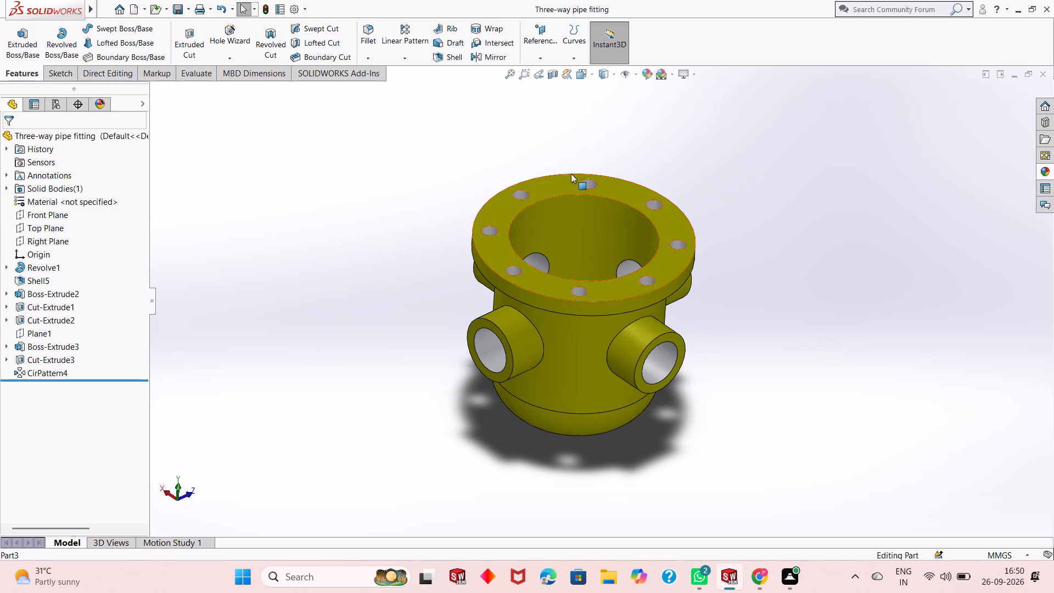
Save a copy of the part in Downloads as an Adobe PDF named "Three-way pipe fitting".
click(186, 7)
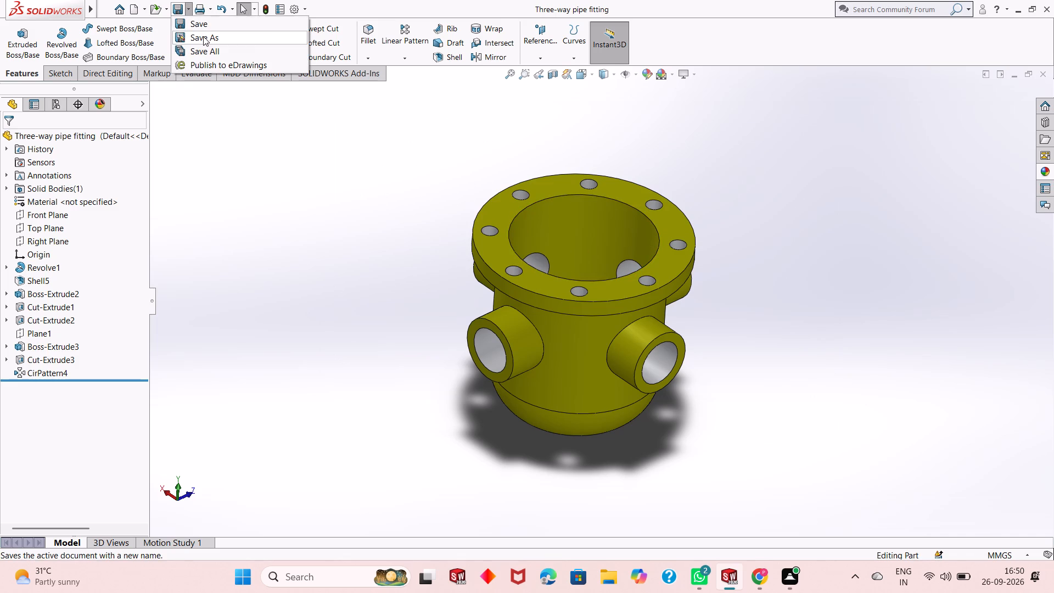
click(205, 41)
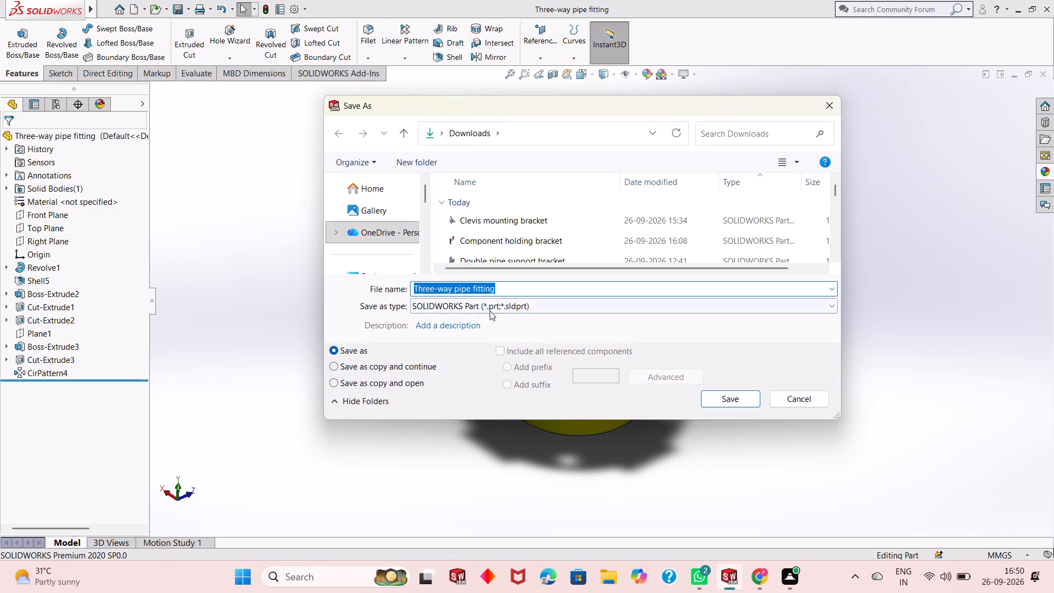
click(504, 307)
click(611, 87)
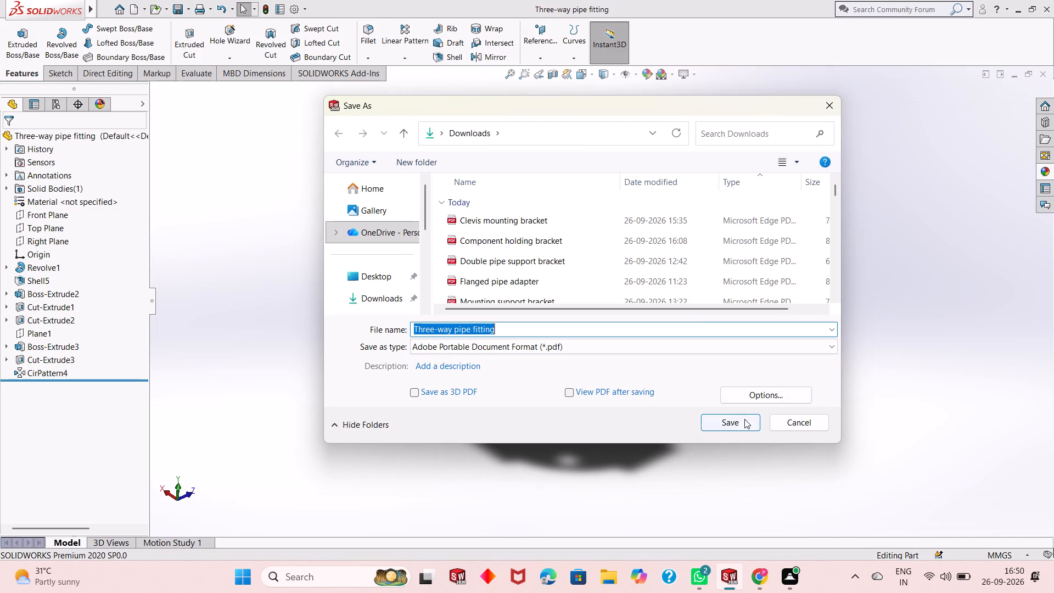
click(744, 422)
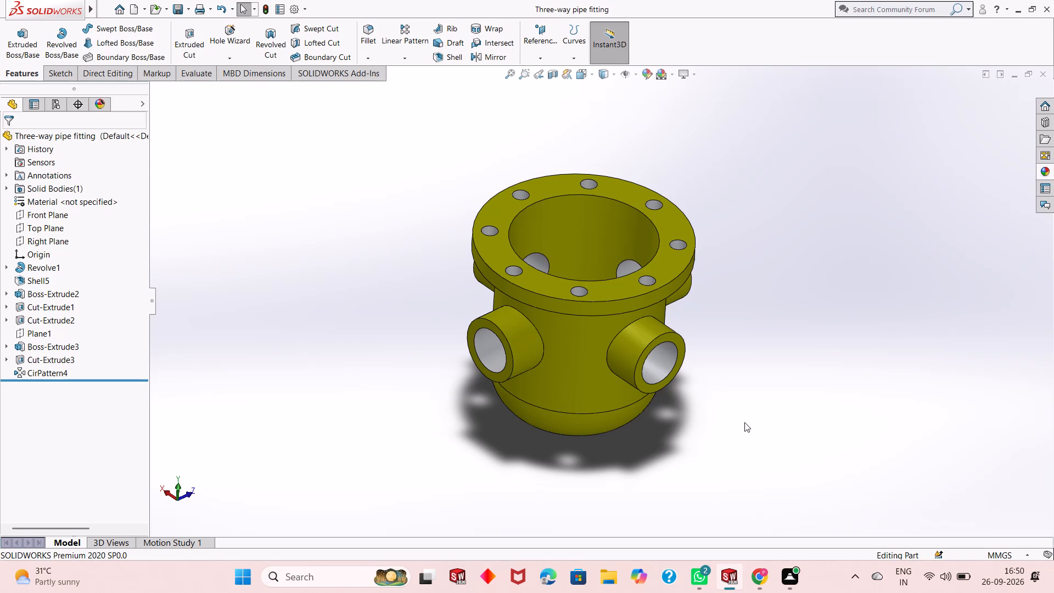